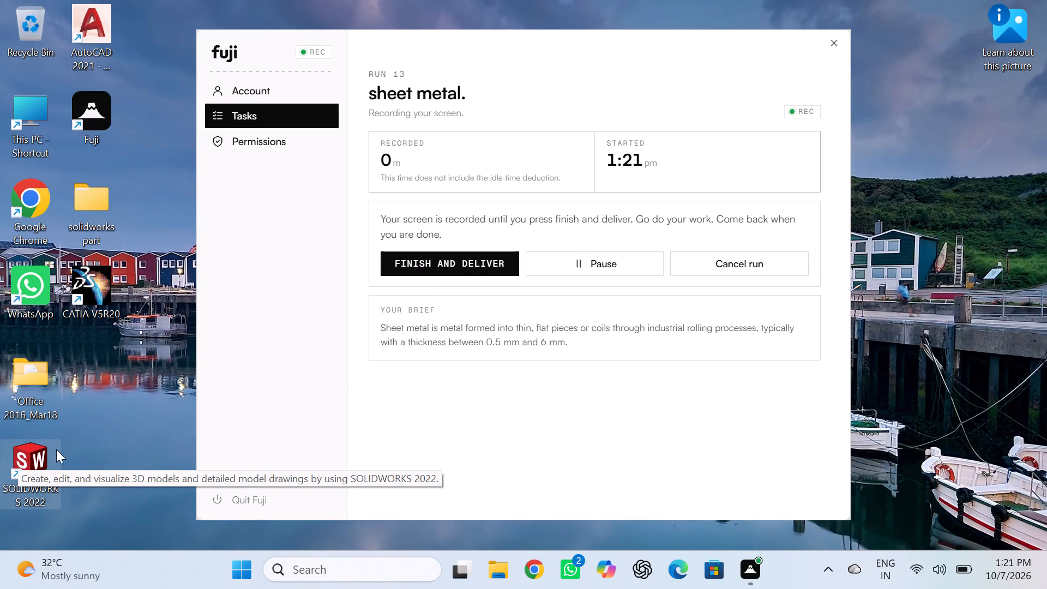
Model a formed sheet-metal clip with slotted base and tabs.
Launch SOLIDWORKS 2022 and create a new part document.
double_click(29, 464)
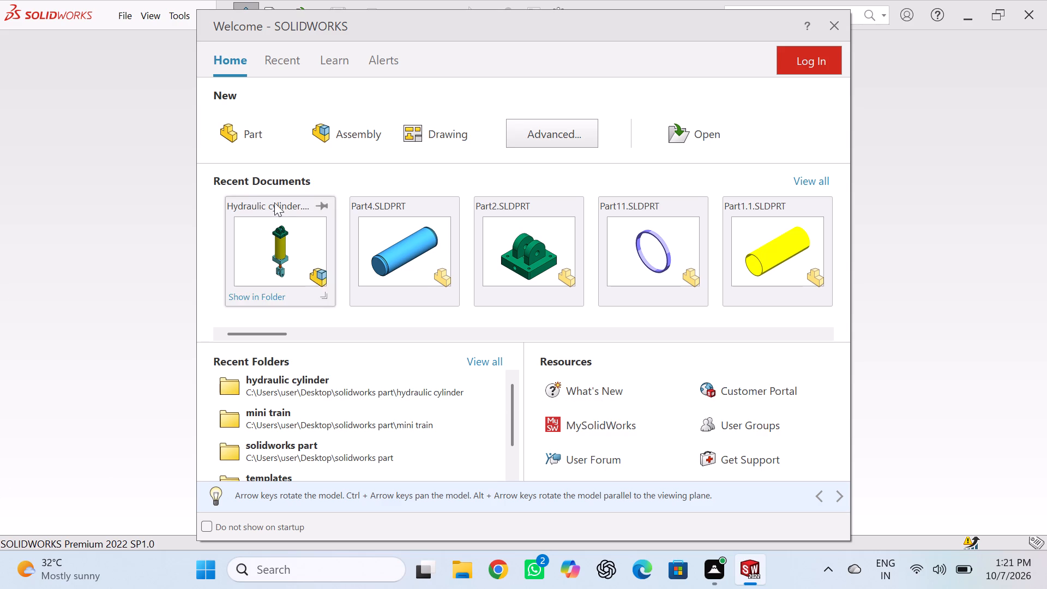
left_click(236, 128)
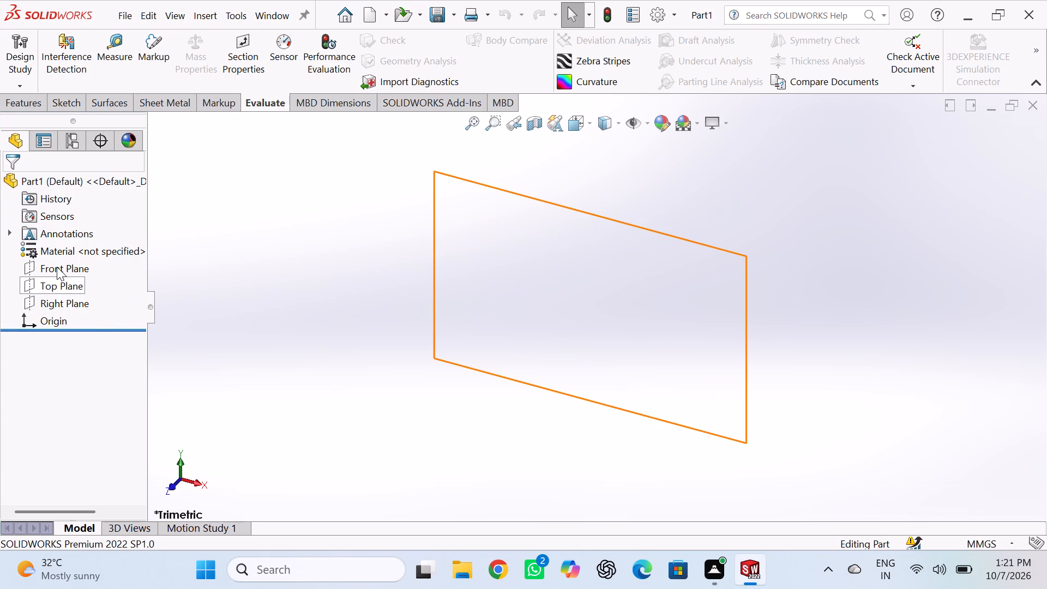
Start a sketch on the Top Plane and draw a center rectangle from the origin, about 89 mm wide by 157 mm high.
left_click(75, 285)
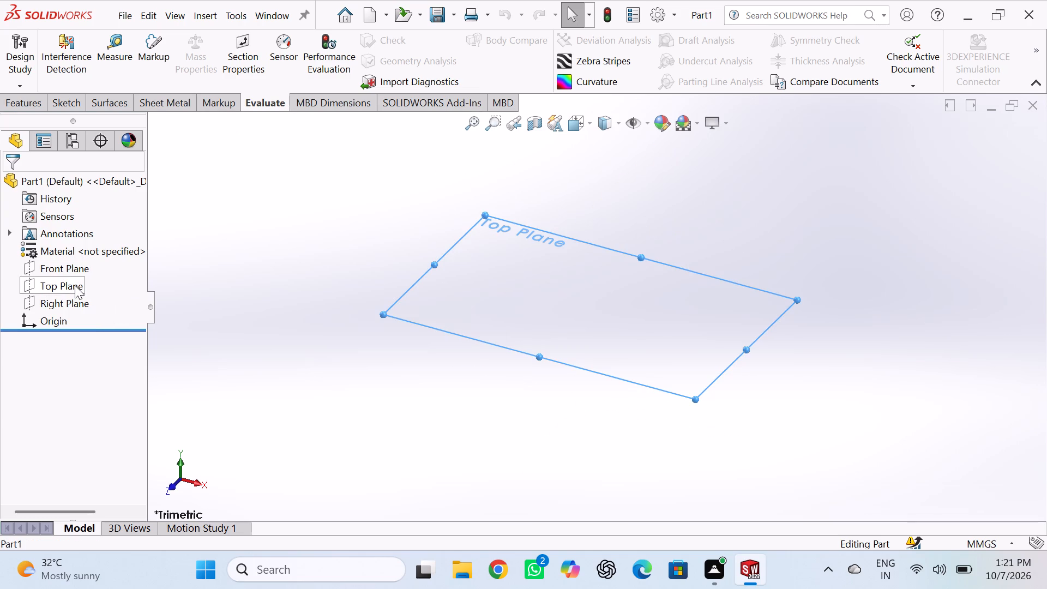
left_click(83, 270)
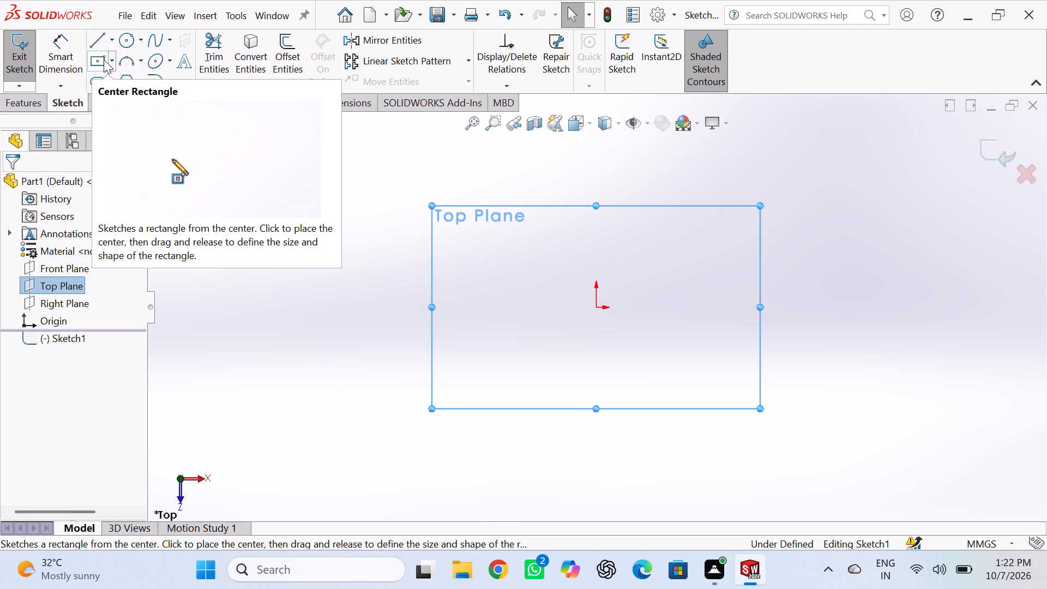
left_click(101, 62)
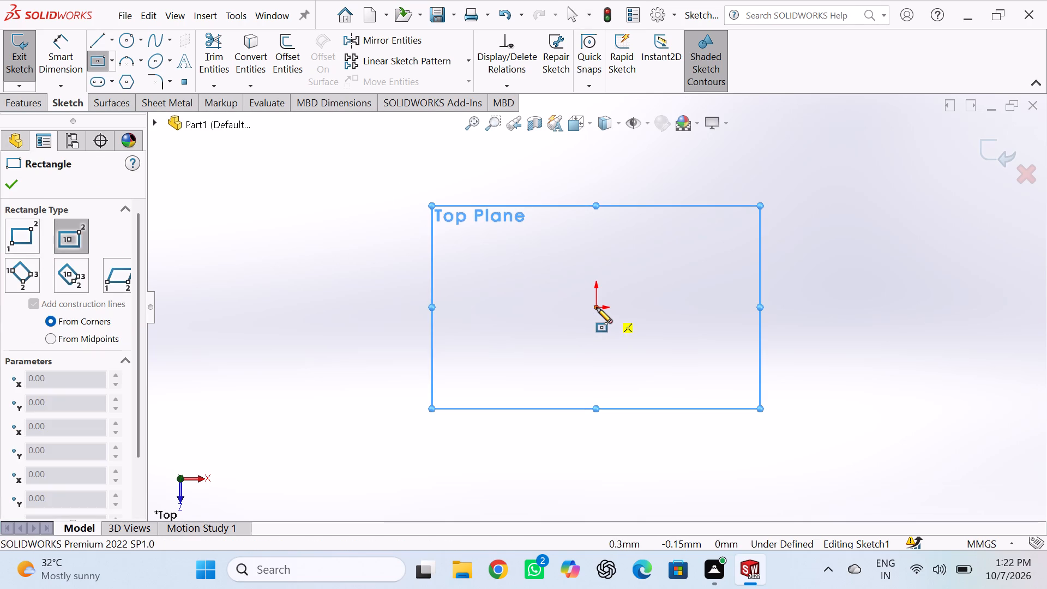
left_click(597, 308)
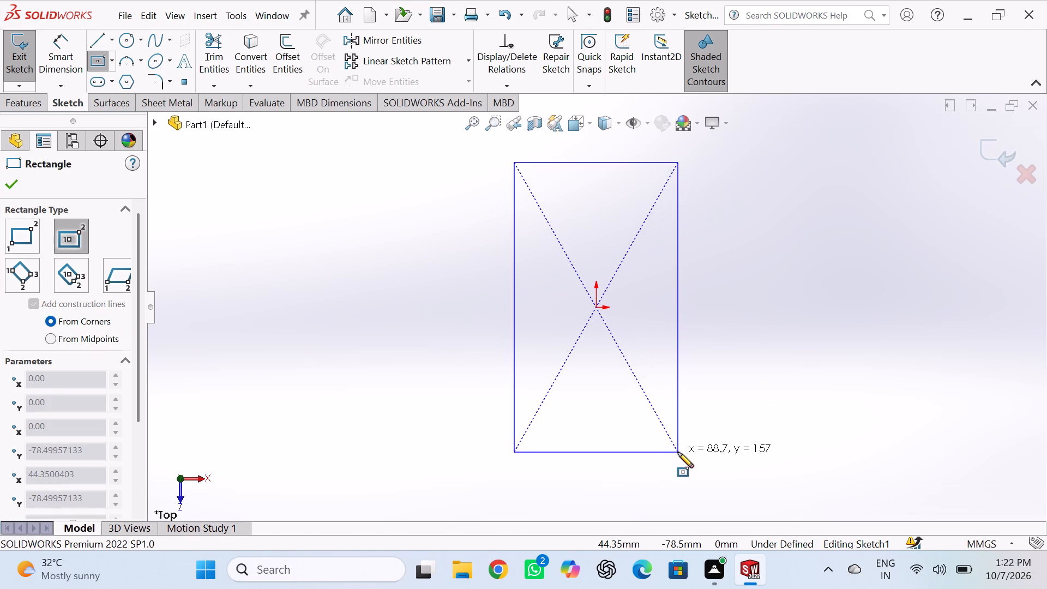
left_click(678, 452)
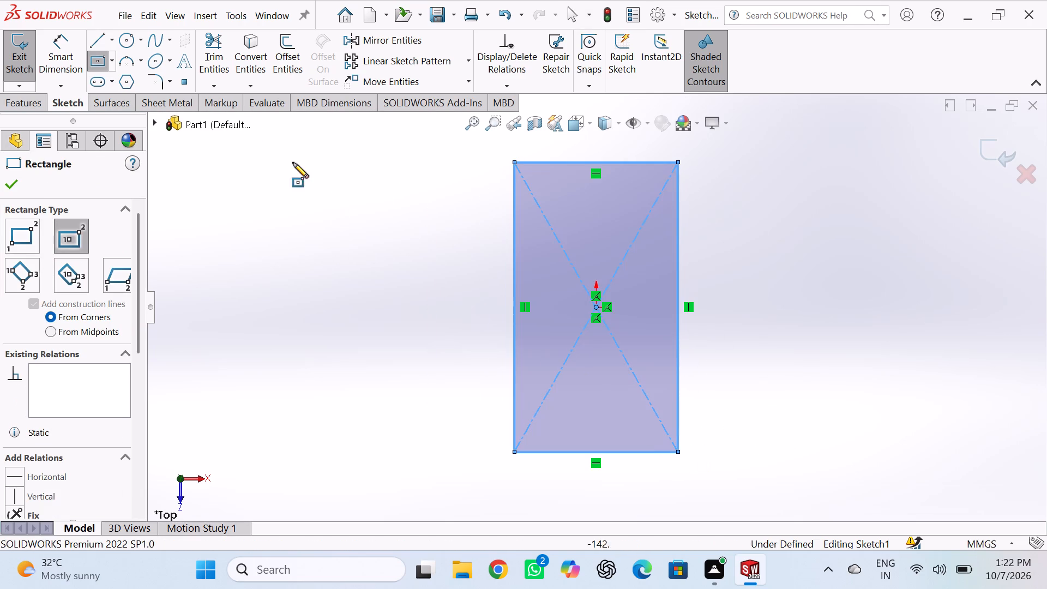
Dimension the rectangle's long vertical side and set it to 21.65 mm.
left_click(66, 64)
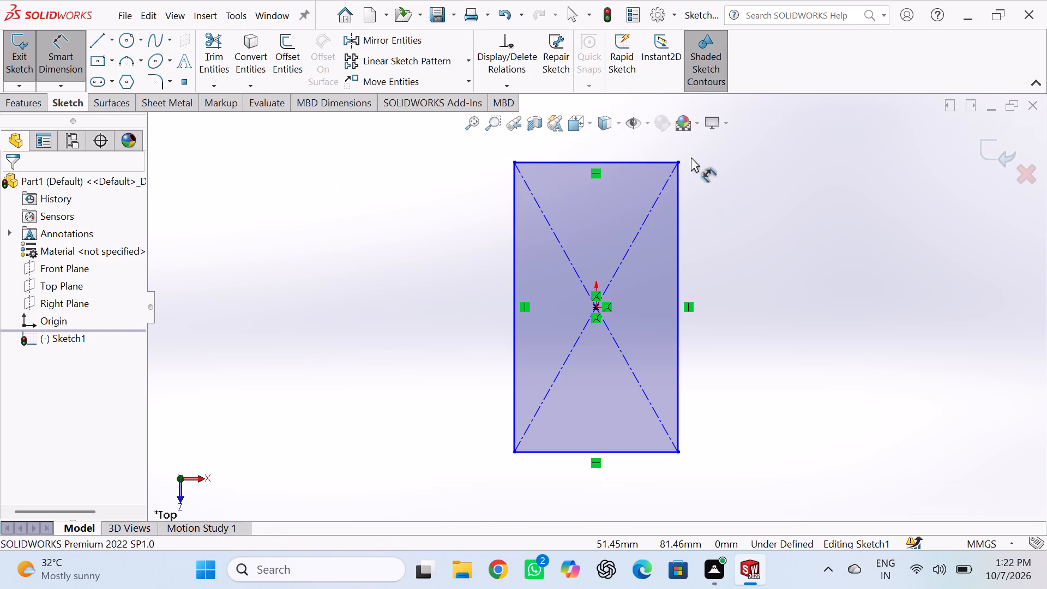
left_click(679, 189)
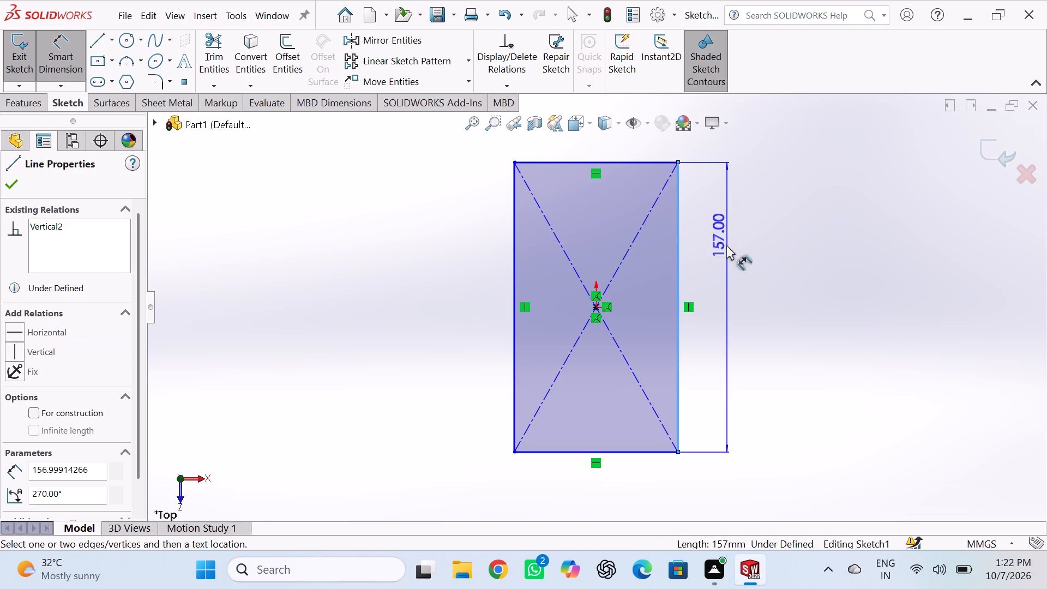
left_click(724, 307)
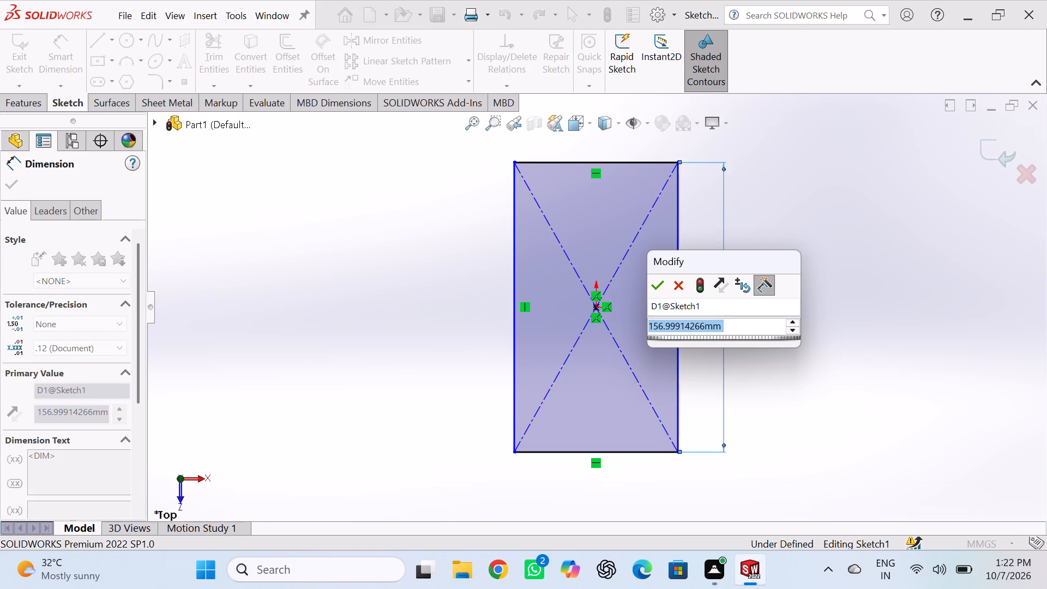
key("2")
key("1")
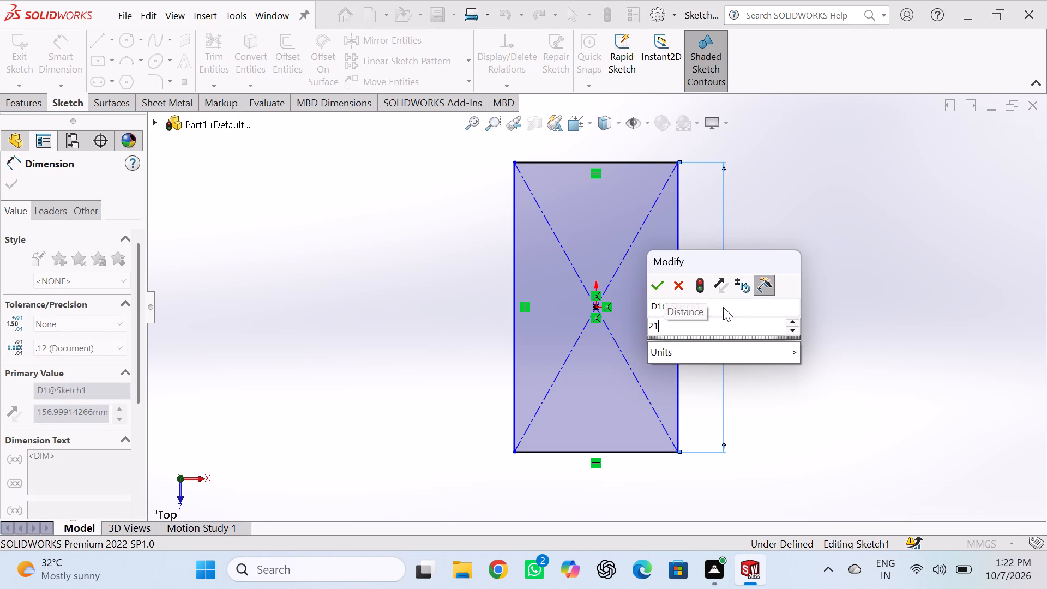
key("period")
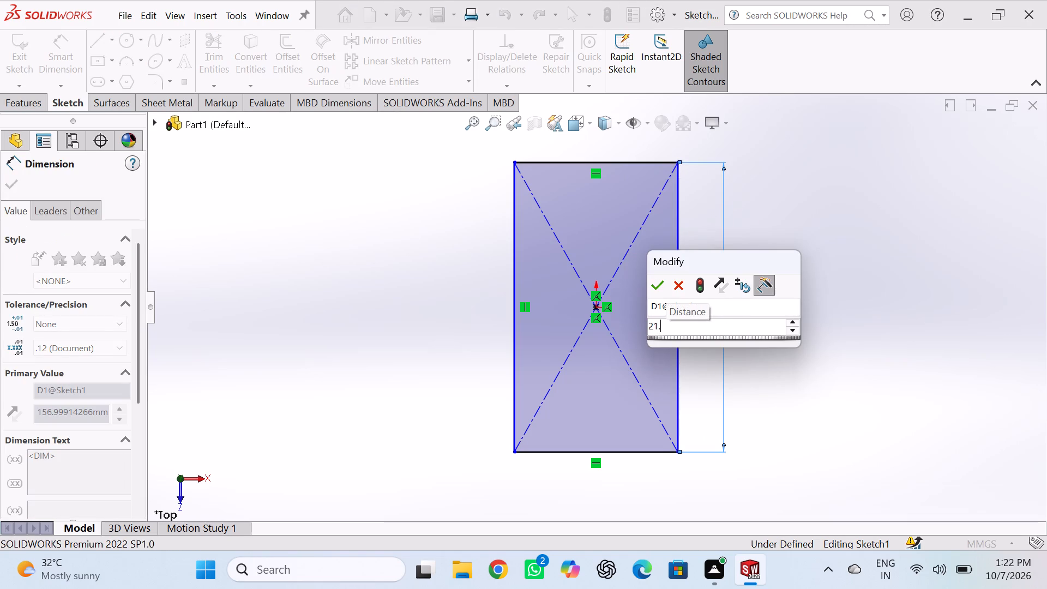
type("65")
key("Return")
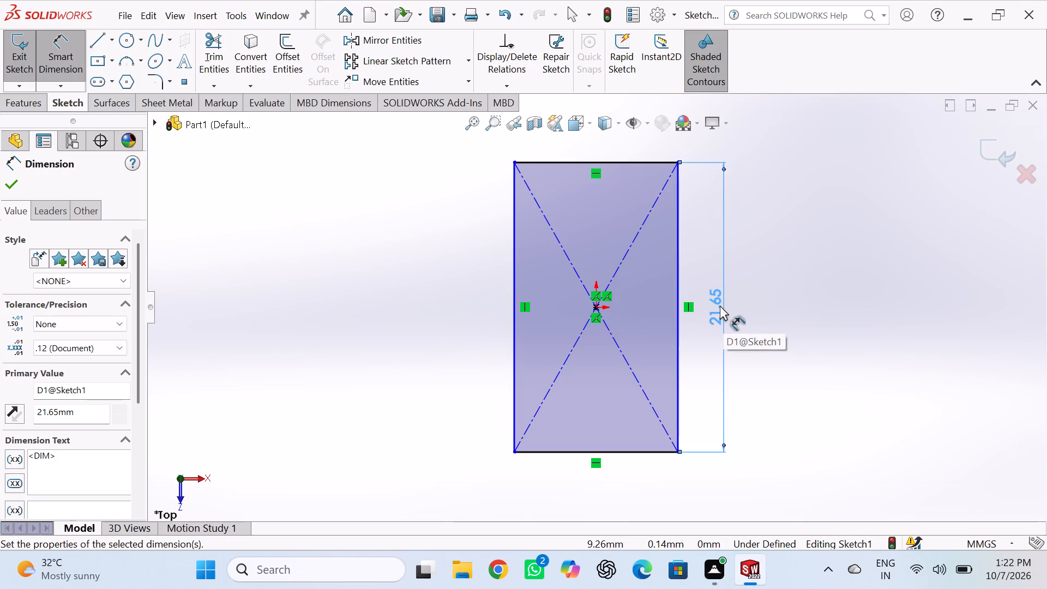
Dimension the rectangle's short horizontal side and set it to 10.20 mm.
left_click(636, 452)
left_click(617, 491)
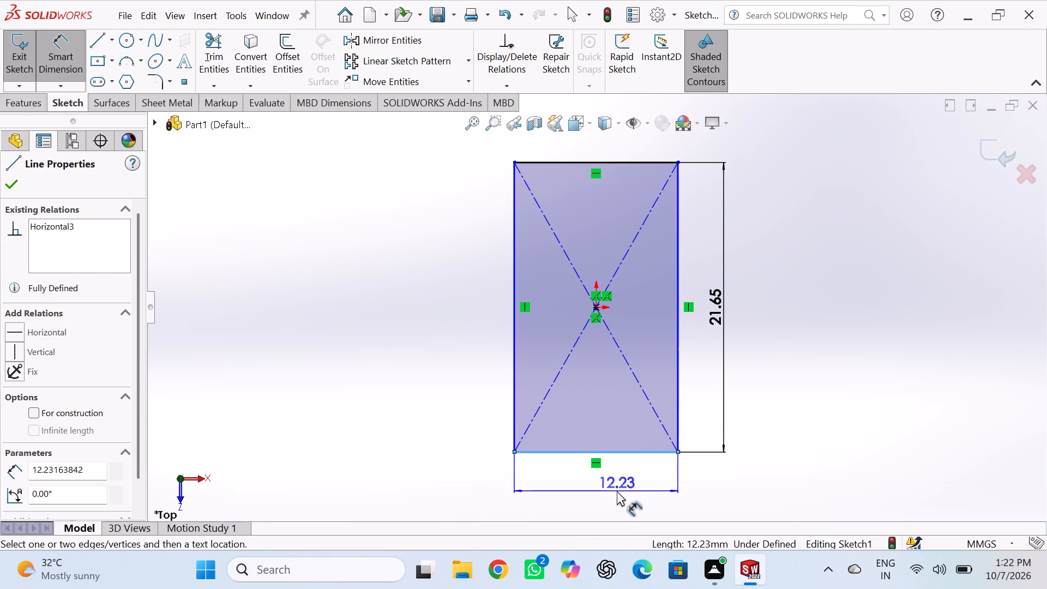
key("1")
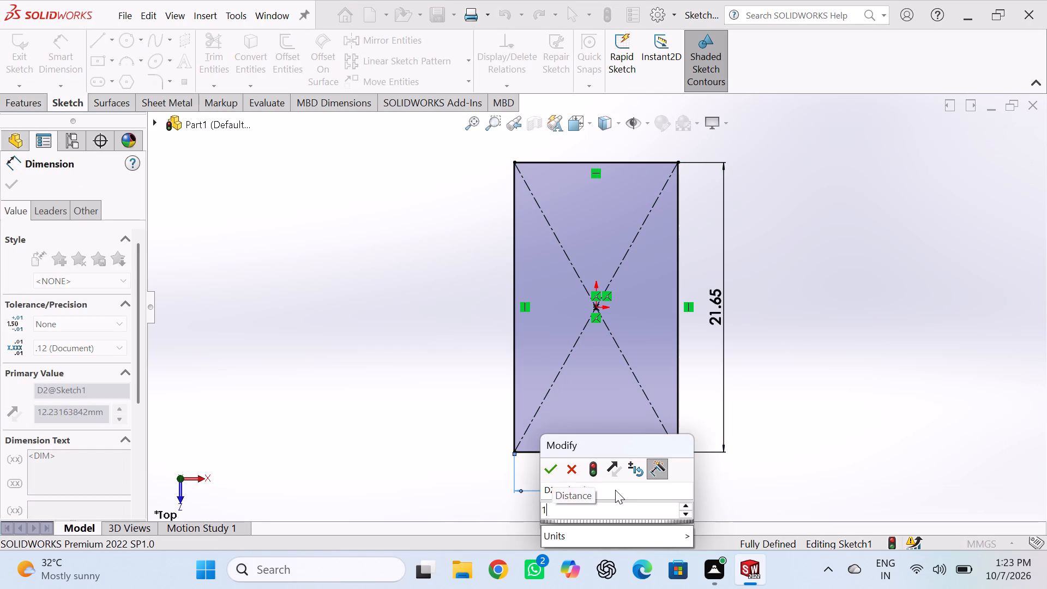
key("0")
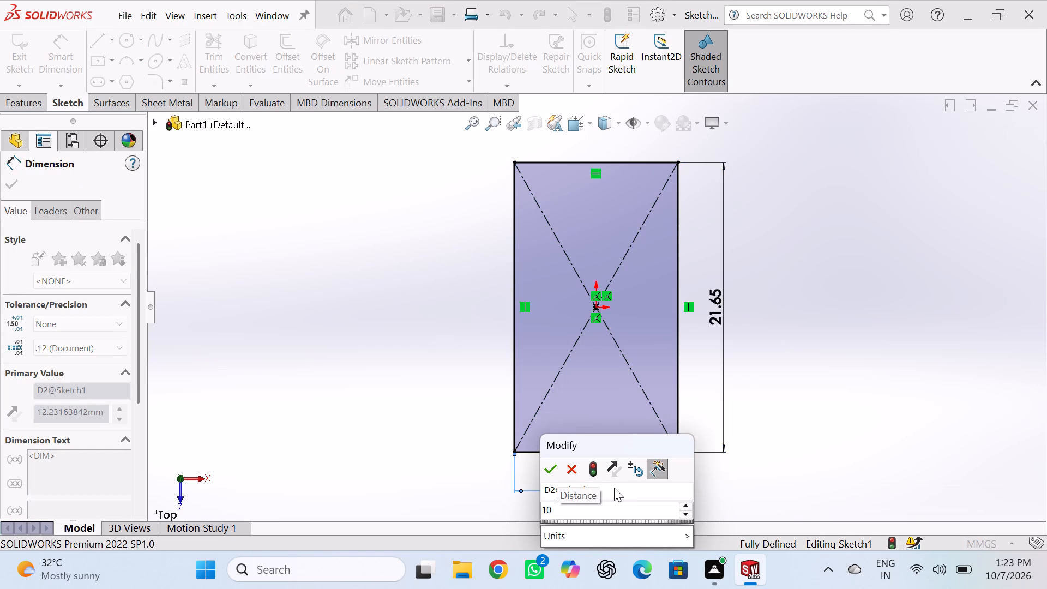
key("period")
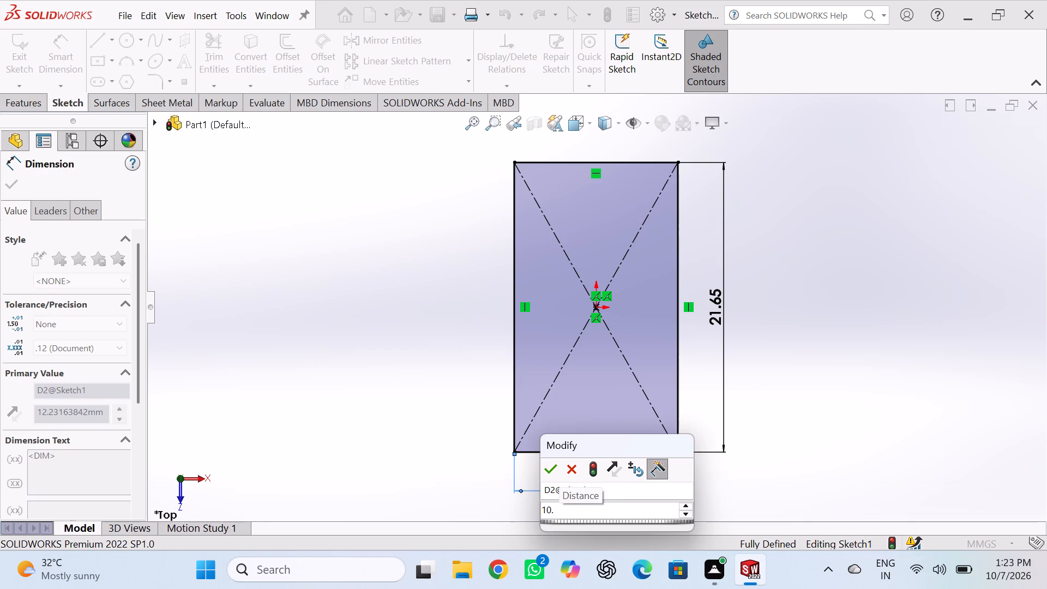
key("2")
key("0")
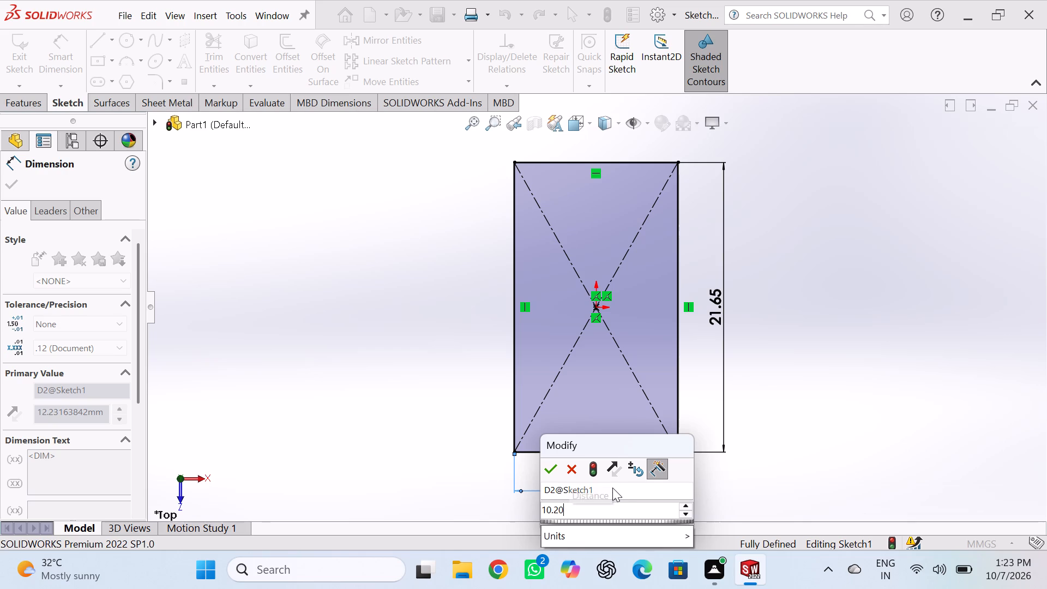
key("Return")
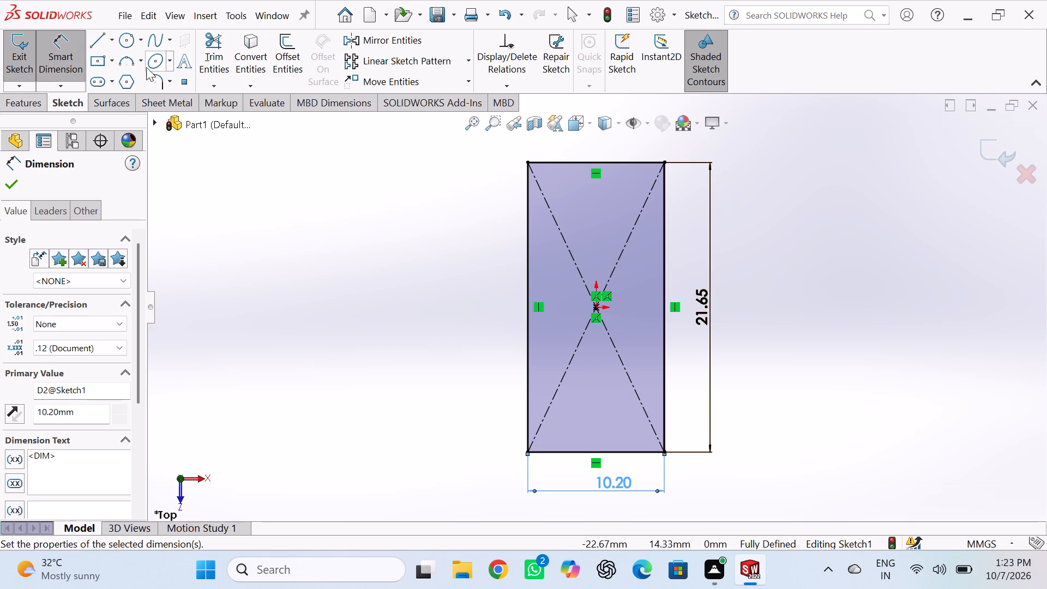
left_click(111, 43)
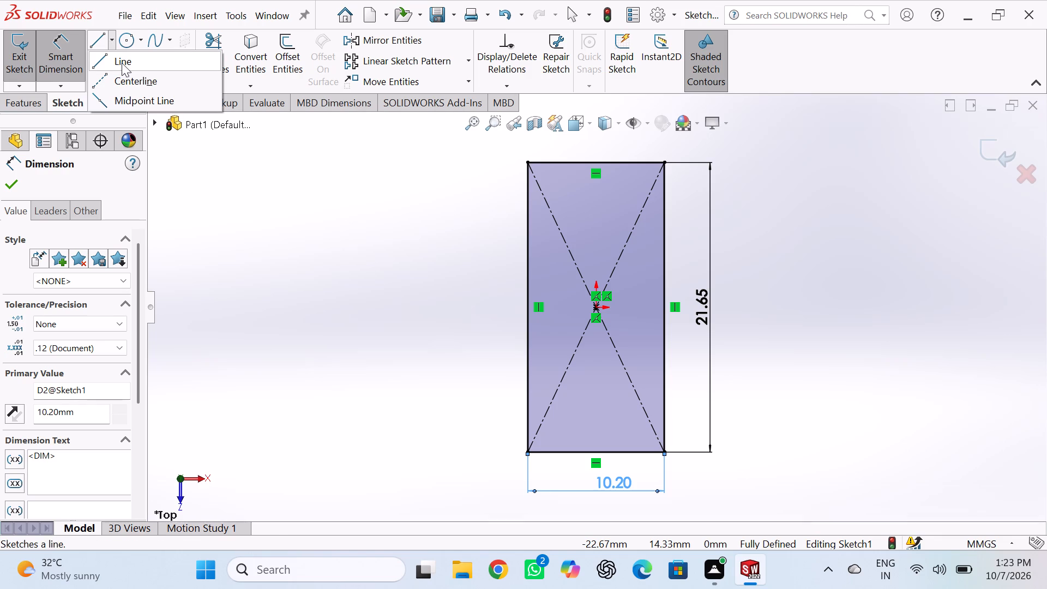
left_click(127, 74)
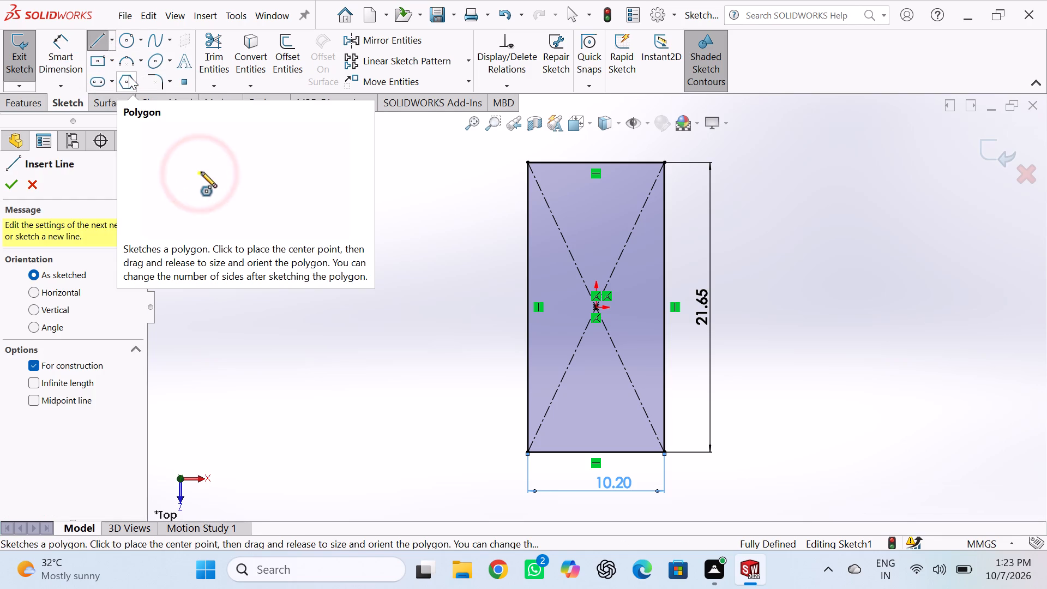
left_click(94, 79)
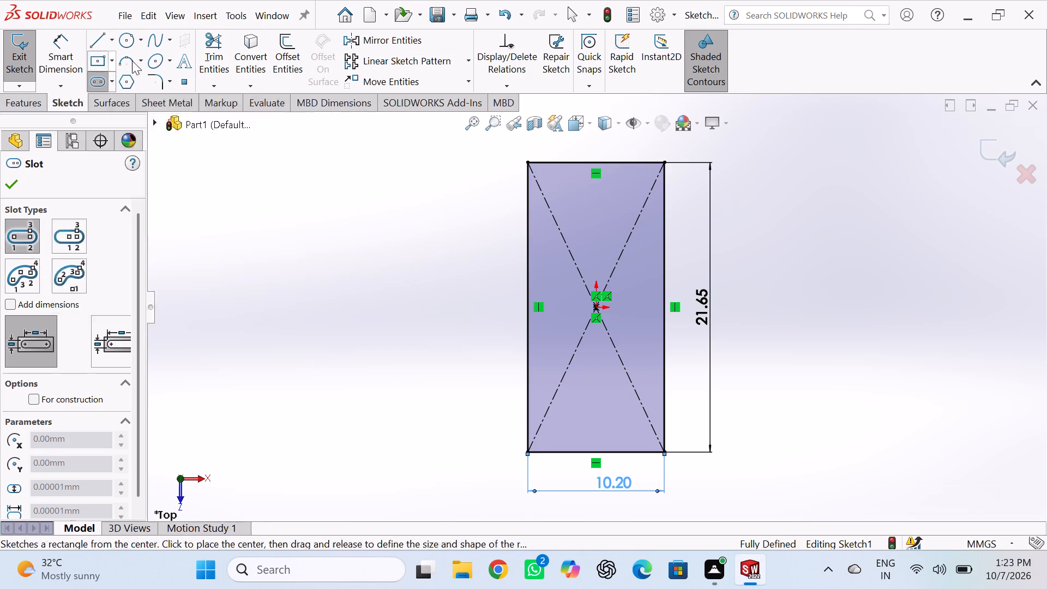
Sketch a second center rectangle from the origin inside the first, about 3.4 mm wide by 13.3 mm high.
left_click(95, 63)
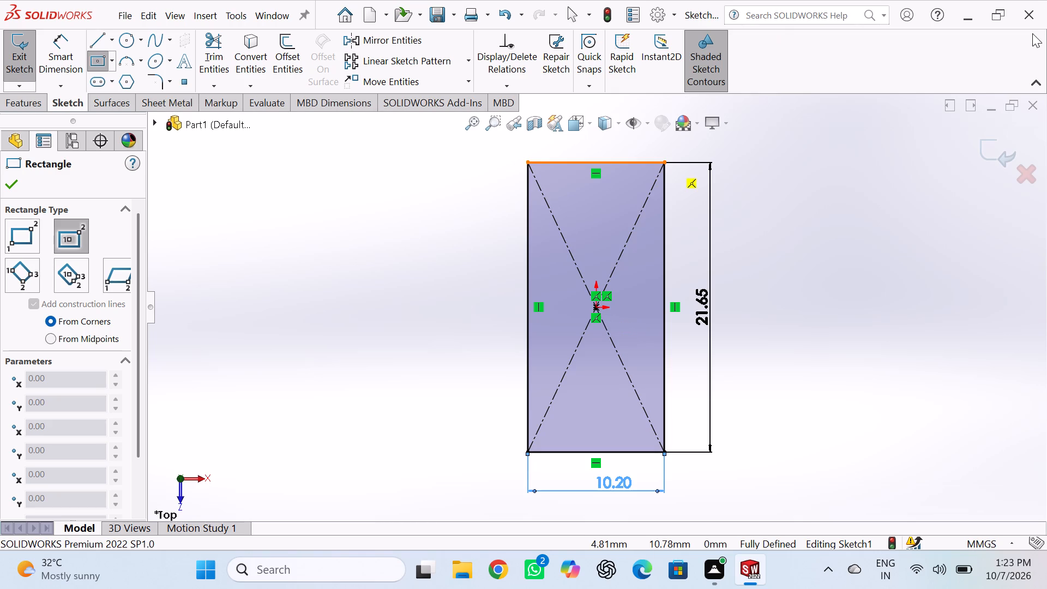
left_click(595, 305)
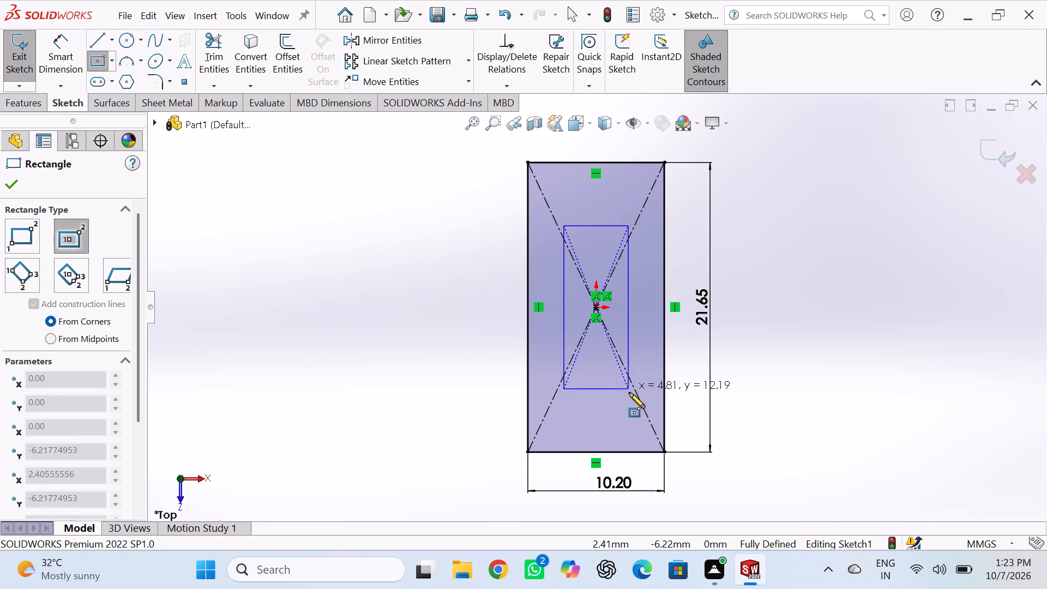
left_click(619, 396)
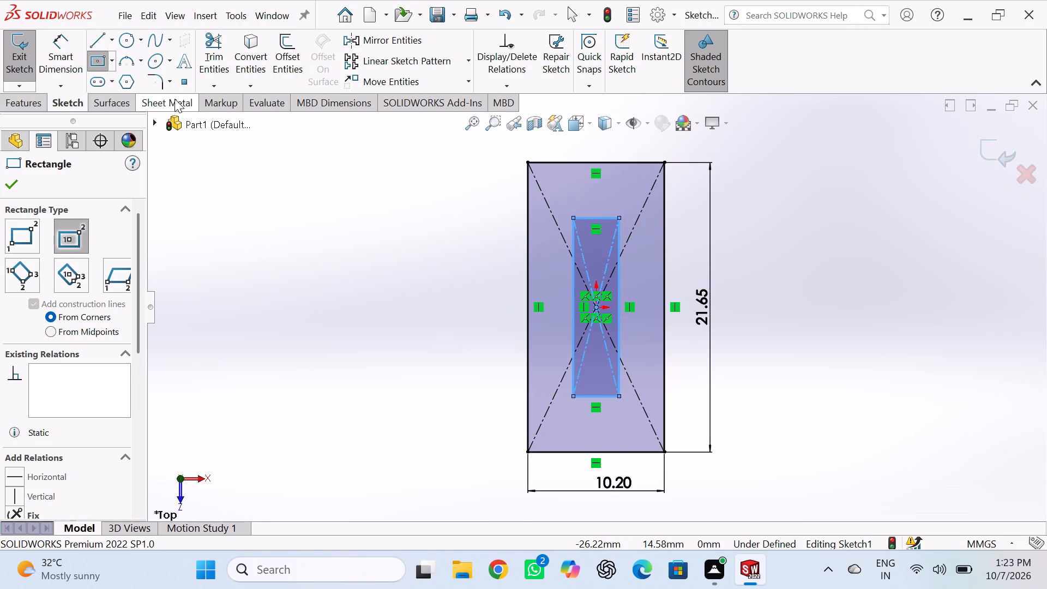
Dimension the inner rectangle's long vertical side and set it to 18.30 mm.
left_click(68, 59)
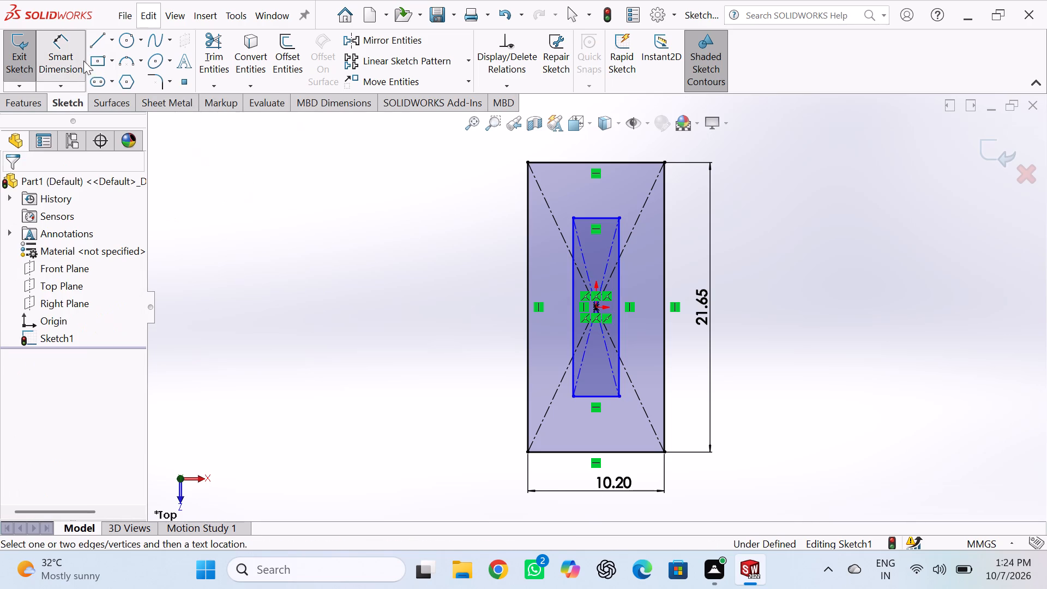
left_click(617, 281)
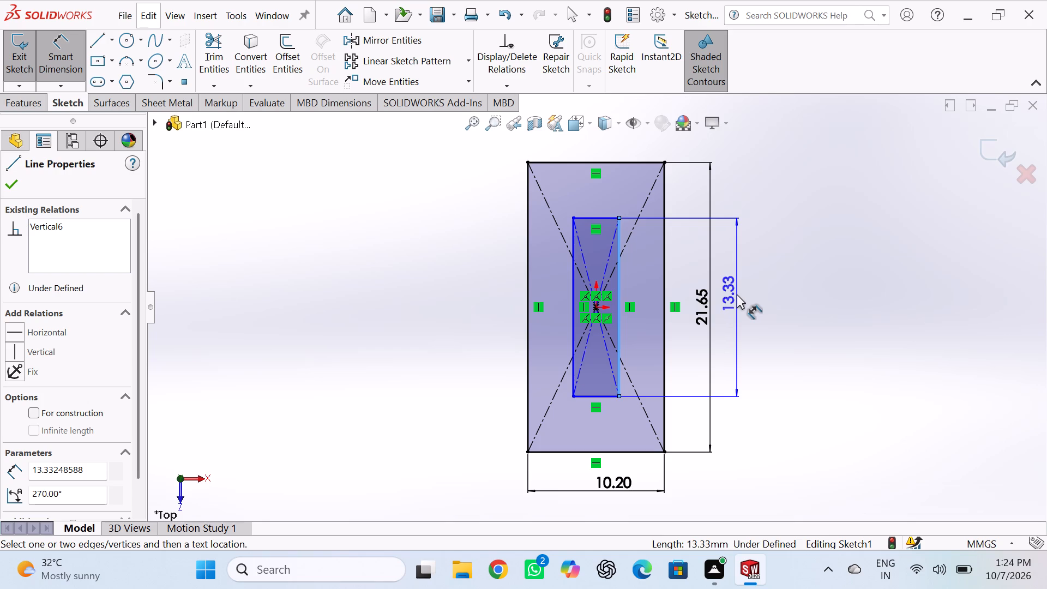
left_click(737, 294)
key("1")
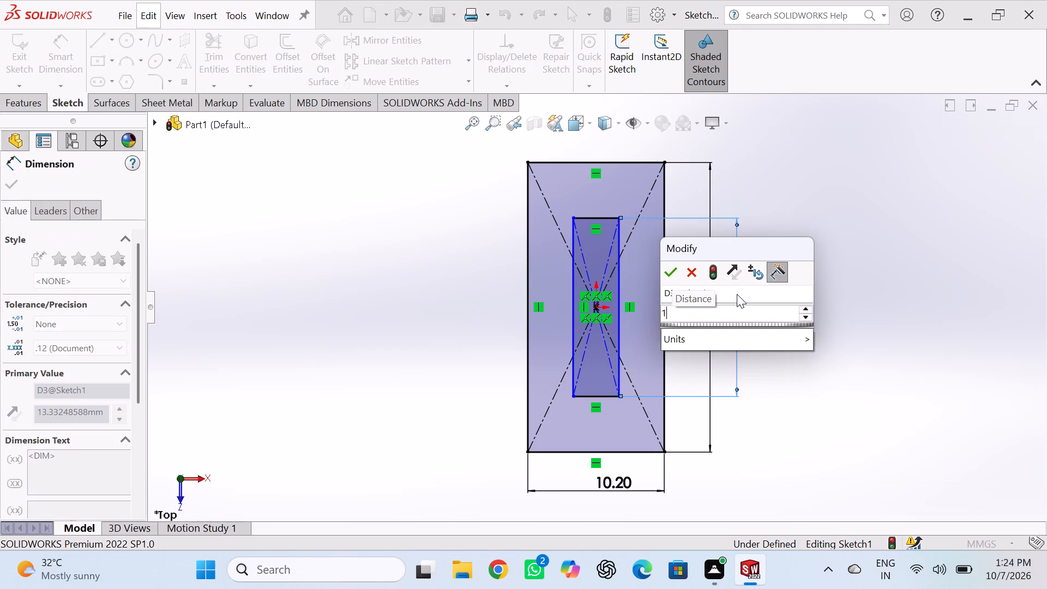
key("8")
key("period")
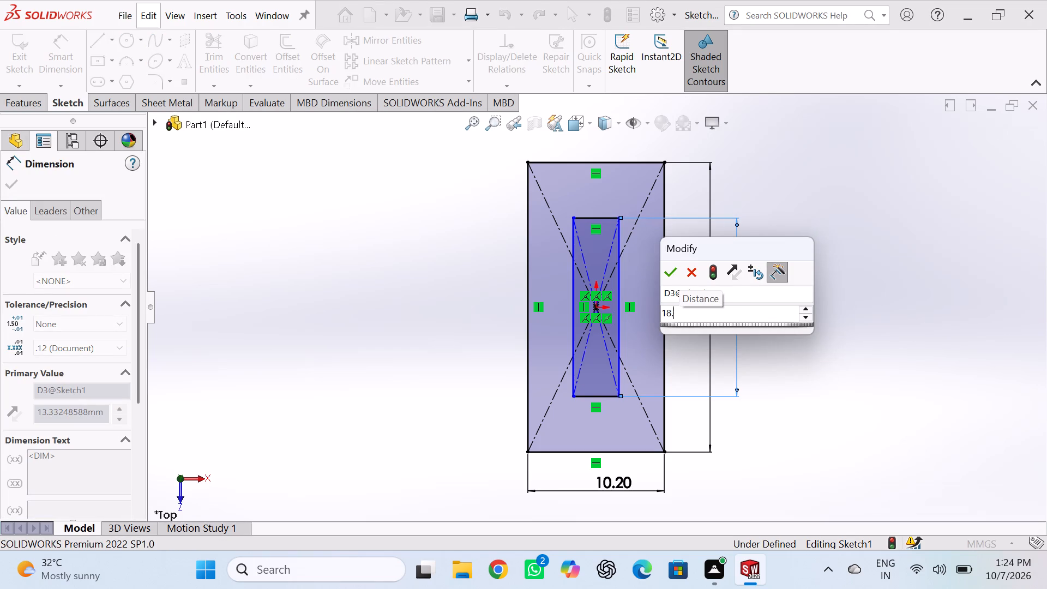
type("30")
key("Return")
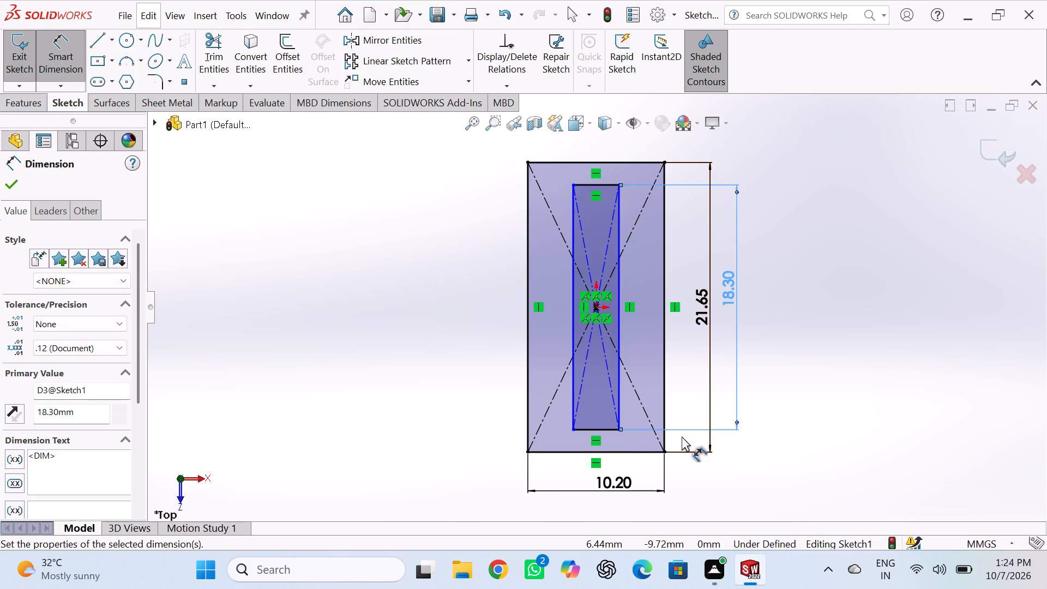
Dimension the inner rectangle's short horizontal side and set it to 4.20 mm.
left_click(596, 431)
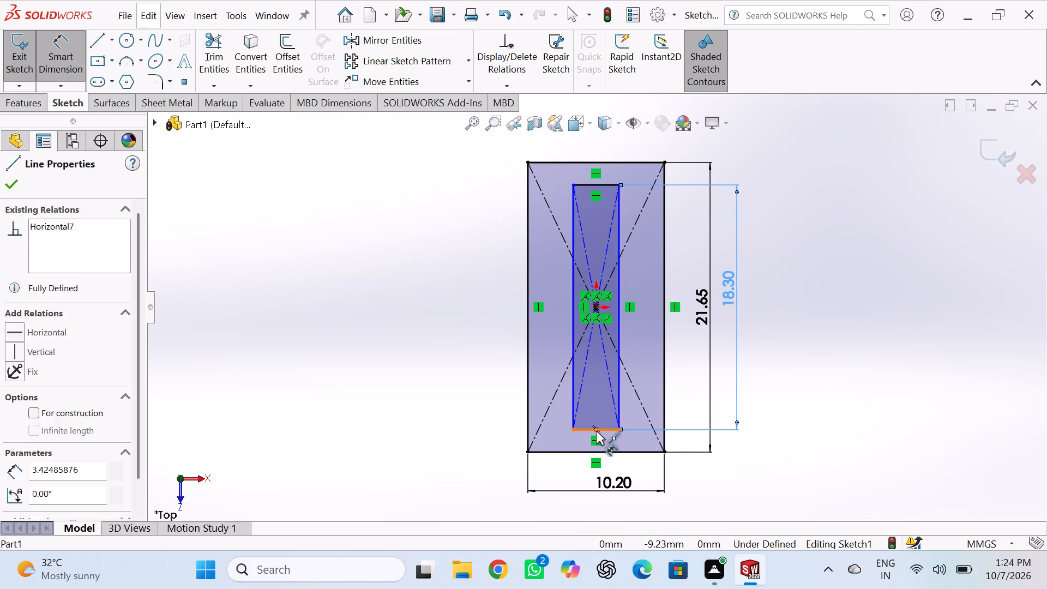
left_click(607, 430)
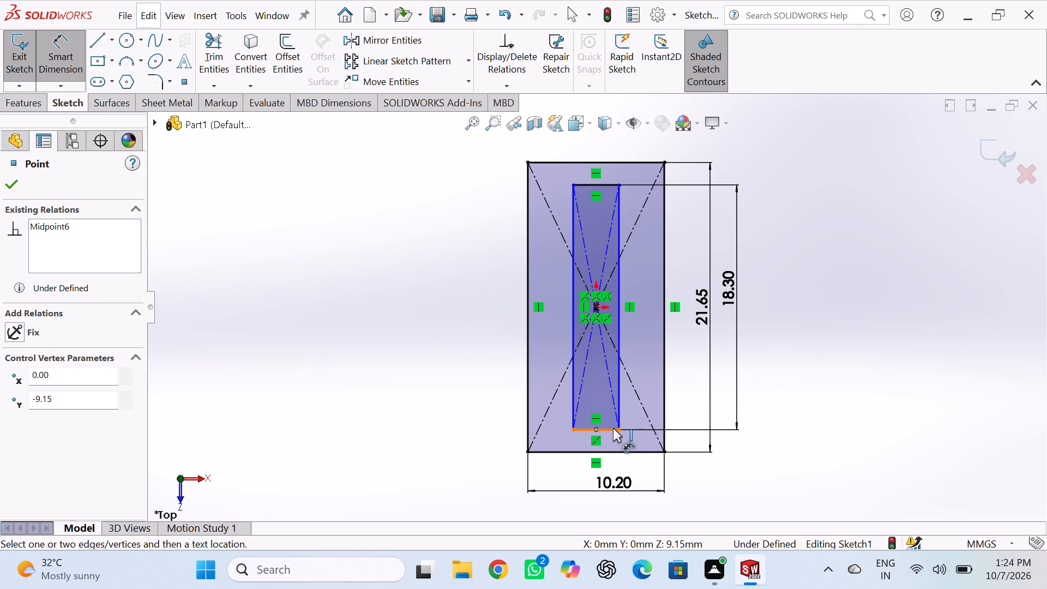
left_click(613, 428)
triple_click(612, 430)
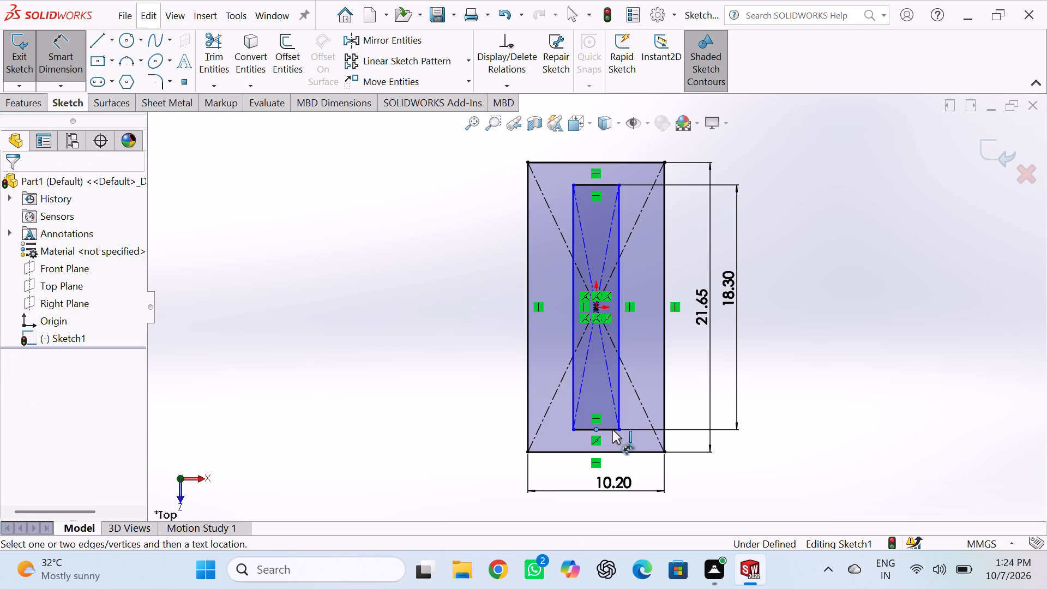
left_click(66, 65)
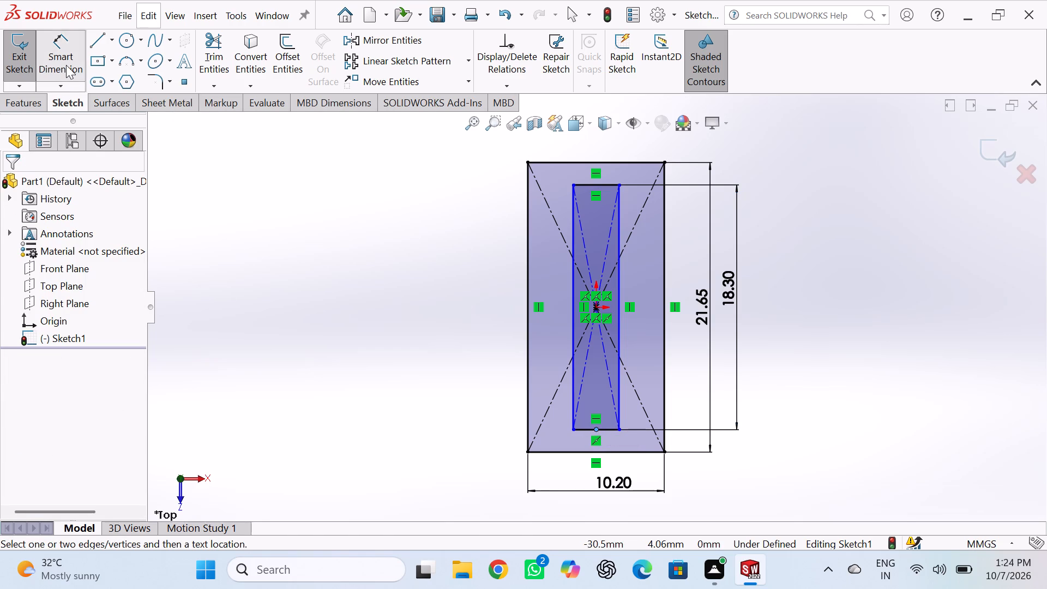
left_click(66, 65)
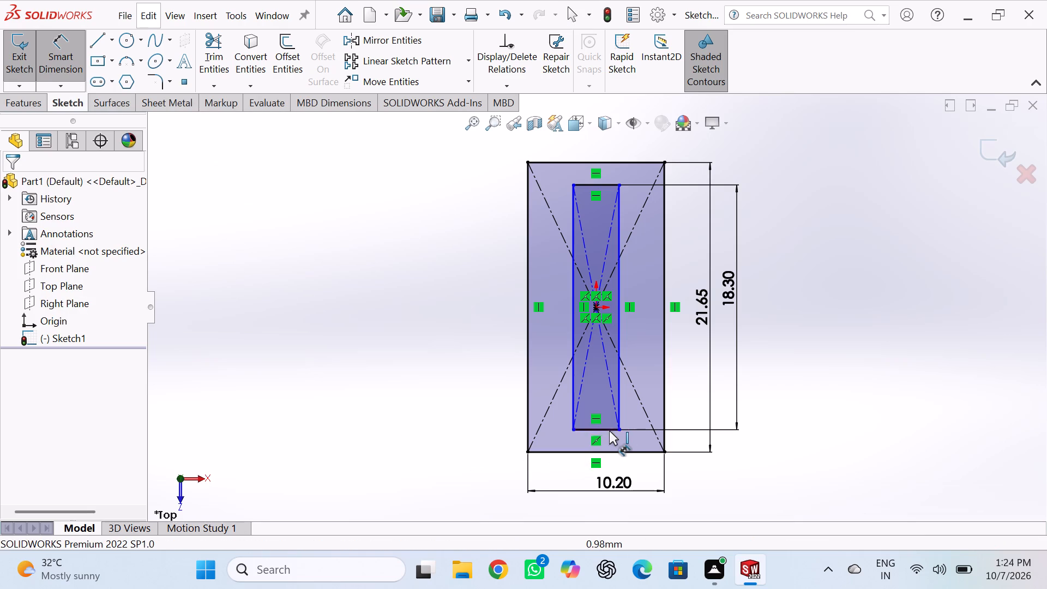
left_click(609, 431)
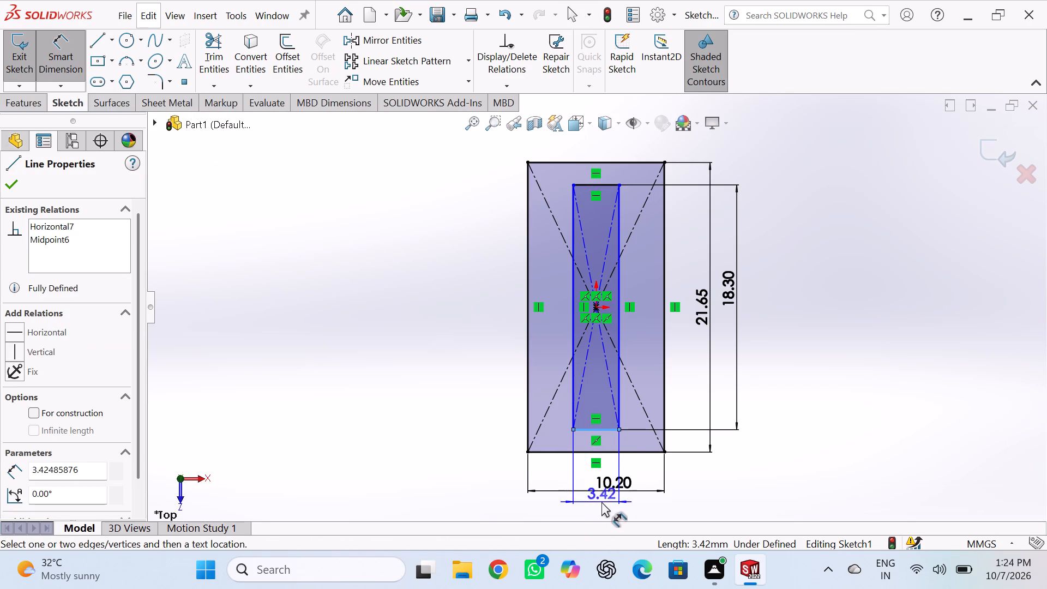
left_click(601, 506)
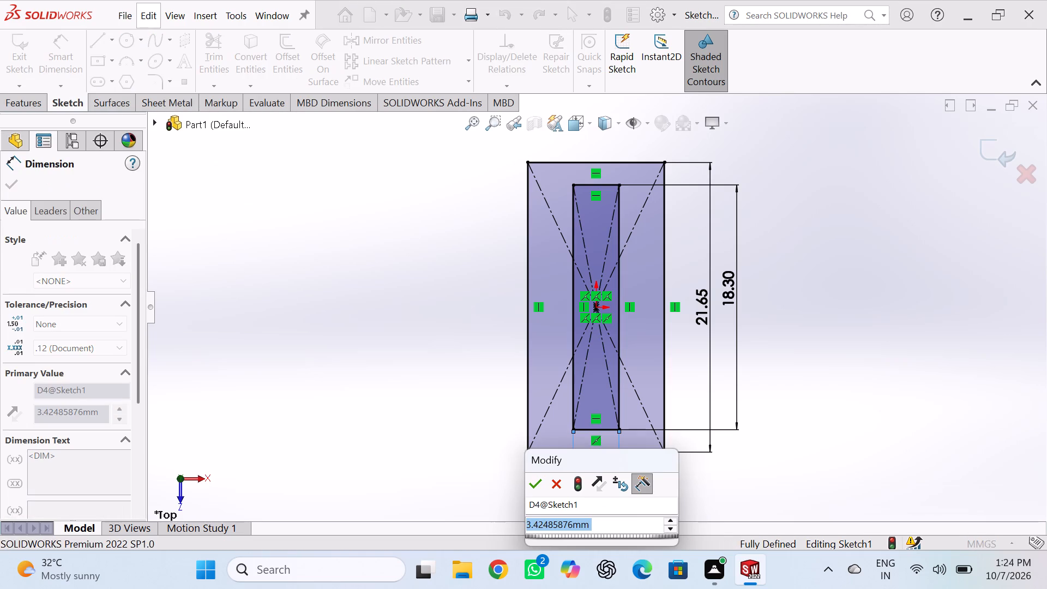
key("4")
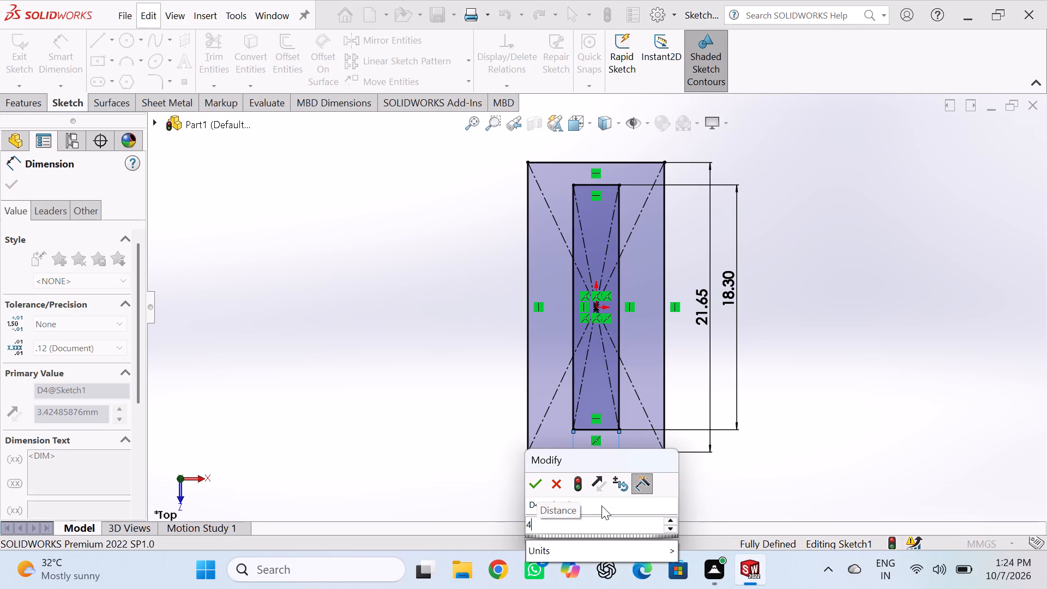
key("period")
key("2")
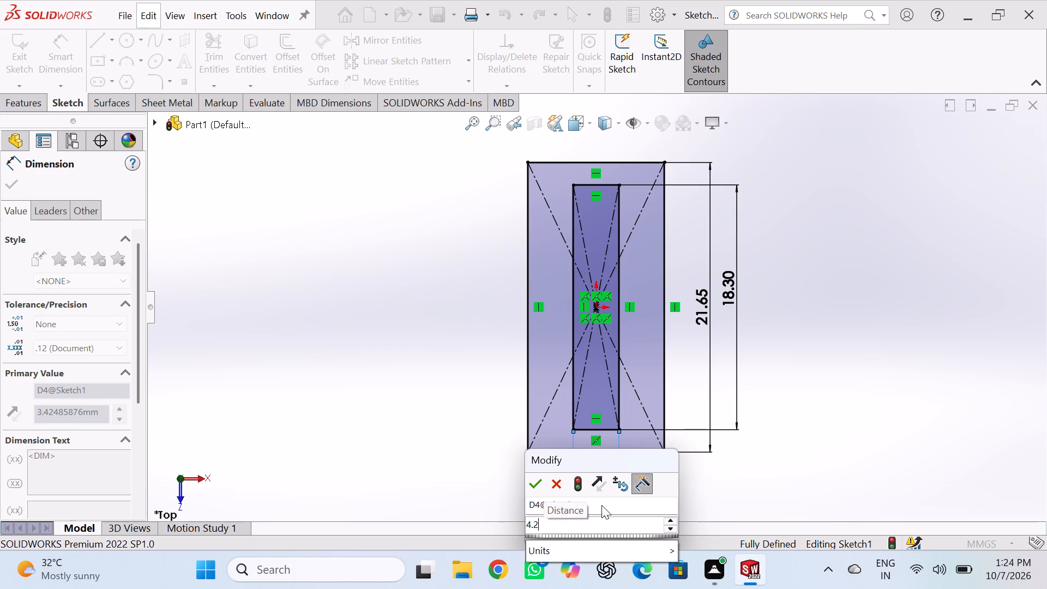
key("0")
key("Return")
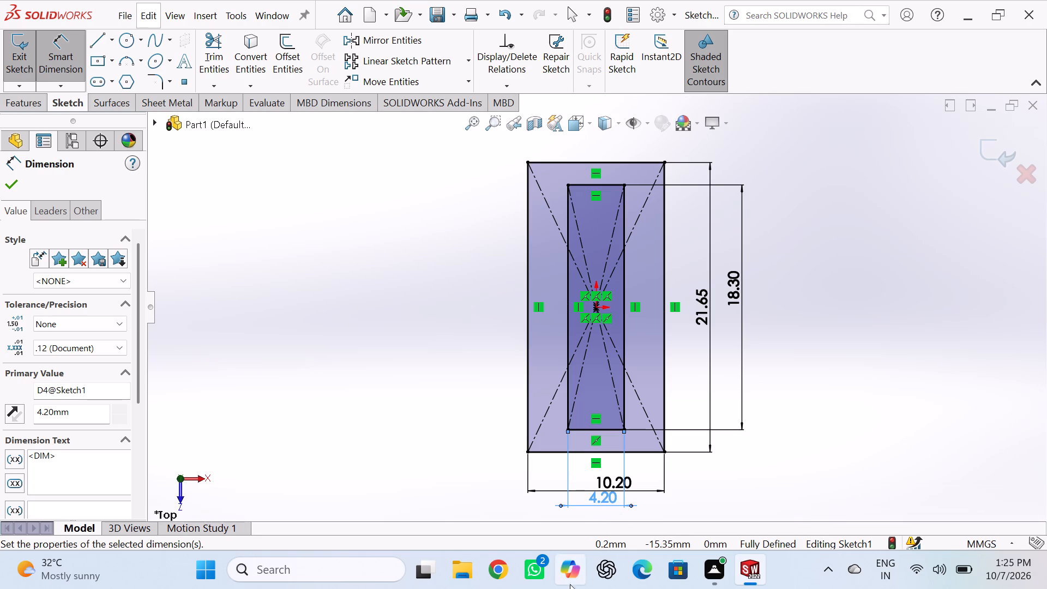
Sketch a three-line rectangular tab on the outer rectangle's top edge, about 7 mm wide by 3.5 mm high.
scroll(761, 287, "down", 2)
scroll(753, 275, "up", 4)
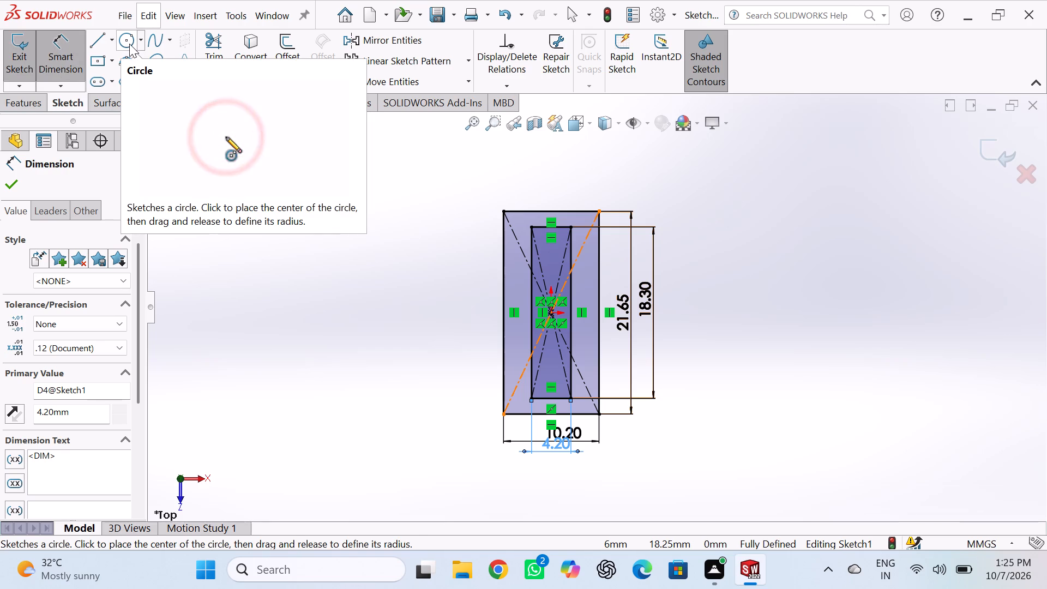
left_click(94, 42)
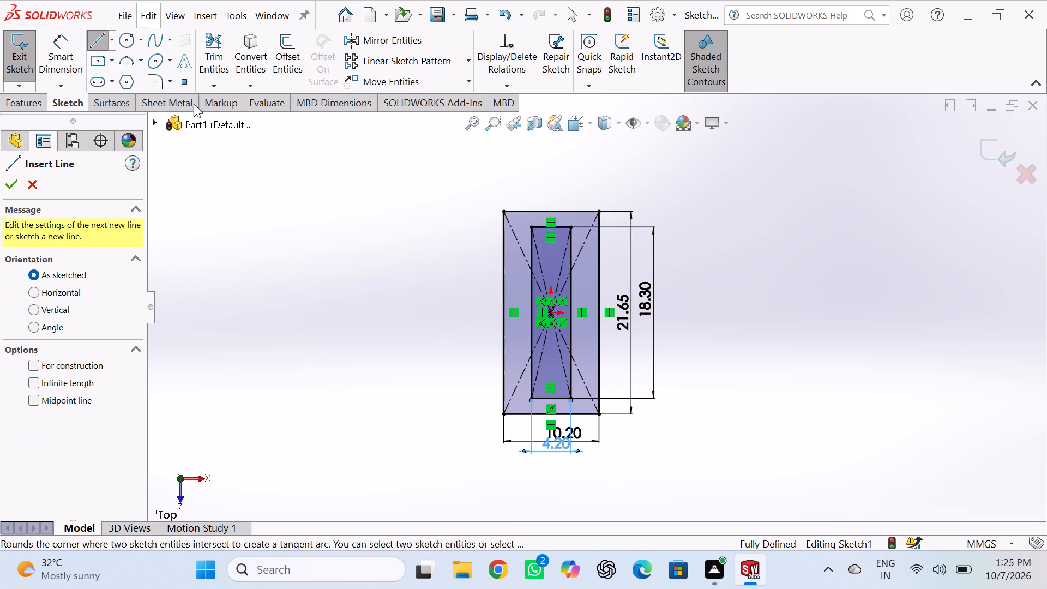
left_click(522, 211)
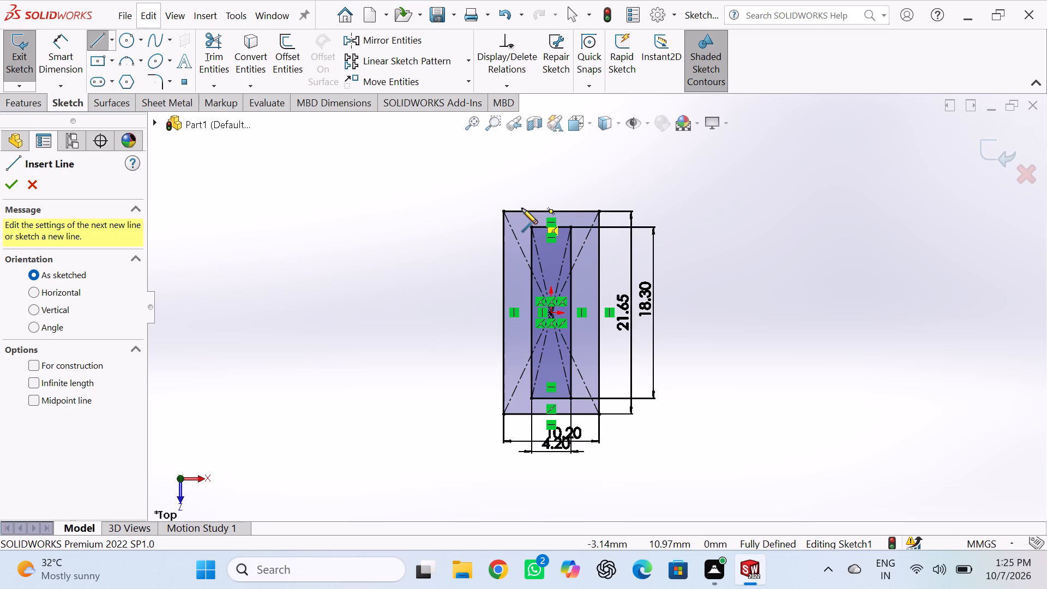
left_click(523, 179)
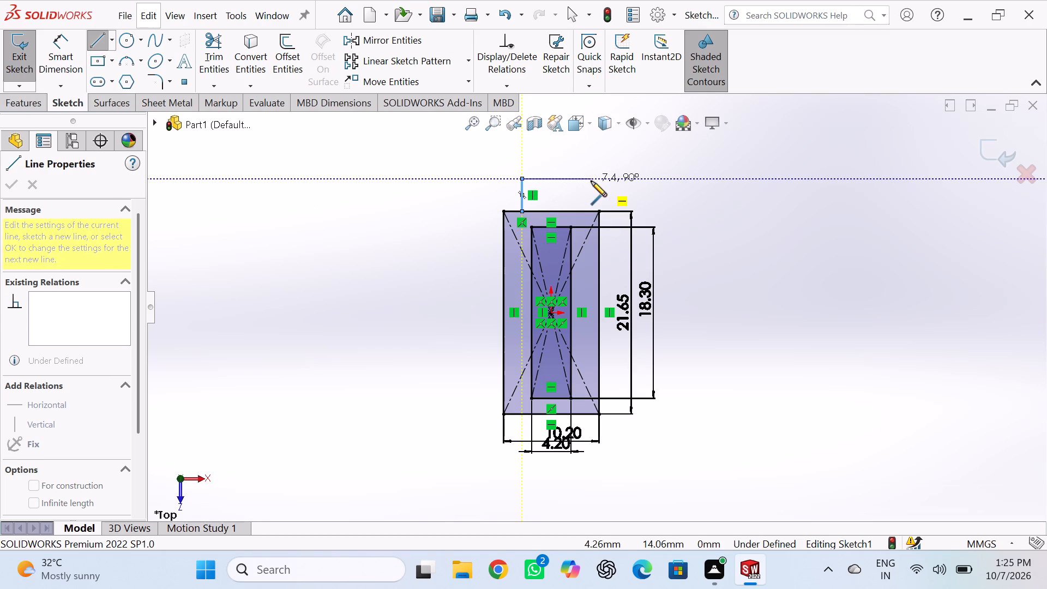
left_click(587, 179)
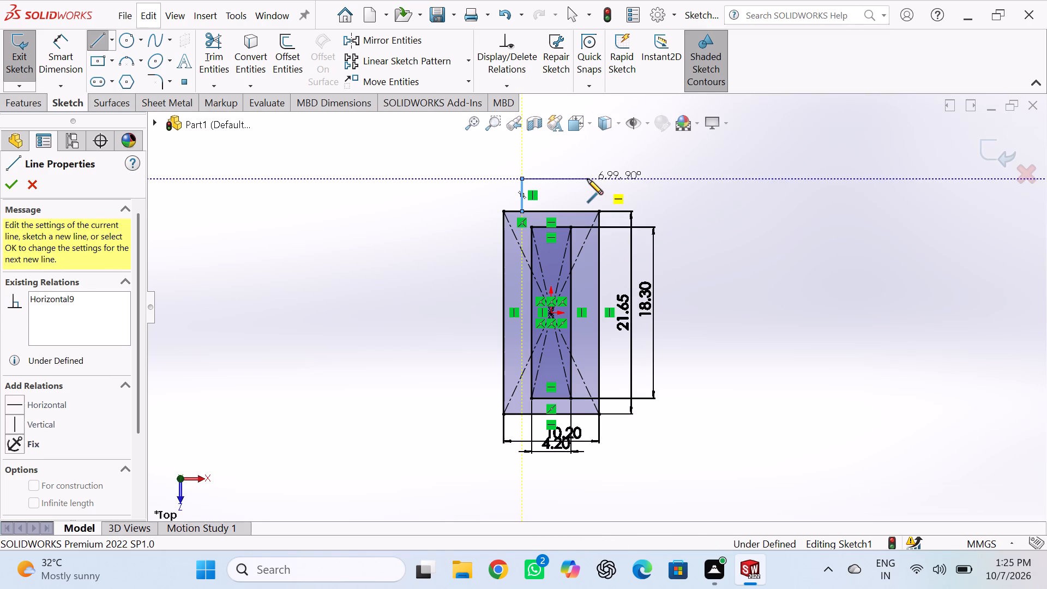
left_click(587, 208)
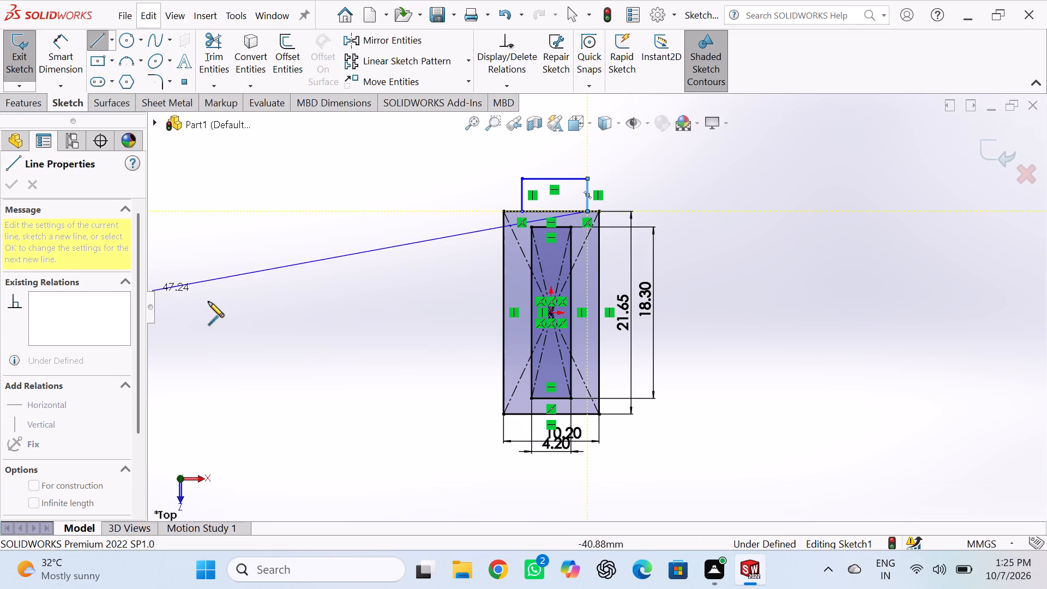
right_click(316, 329)
left_click(379, 344)
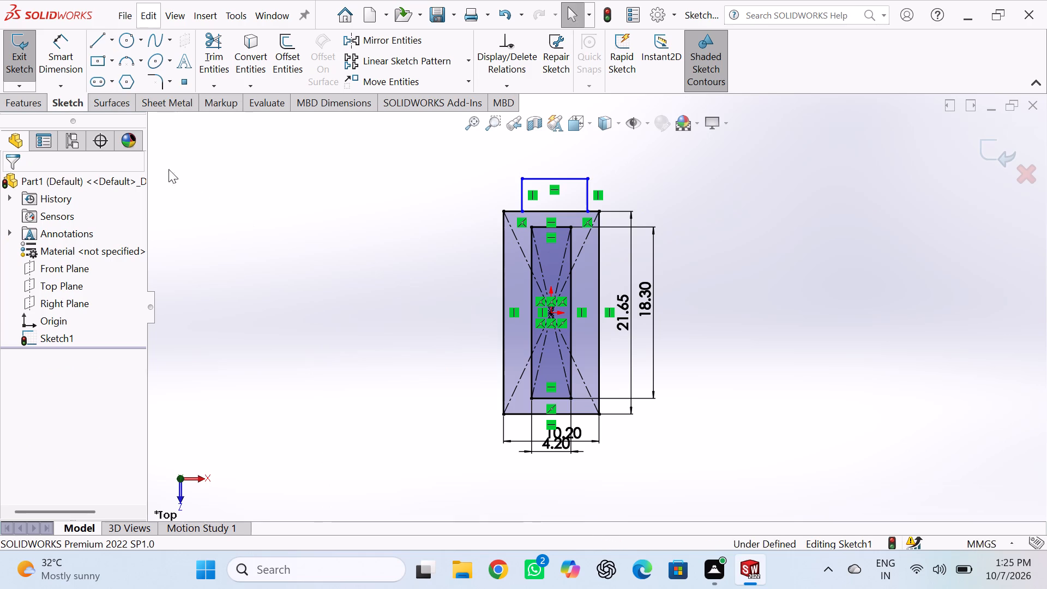
Sketch a vertical centerline about 37 mm long through the origin, extending beyond the outer rectangle and the tab.
left_click(112, 44)
left_click(130, 78)
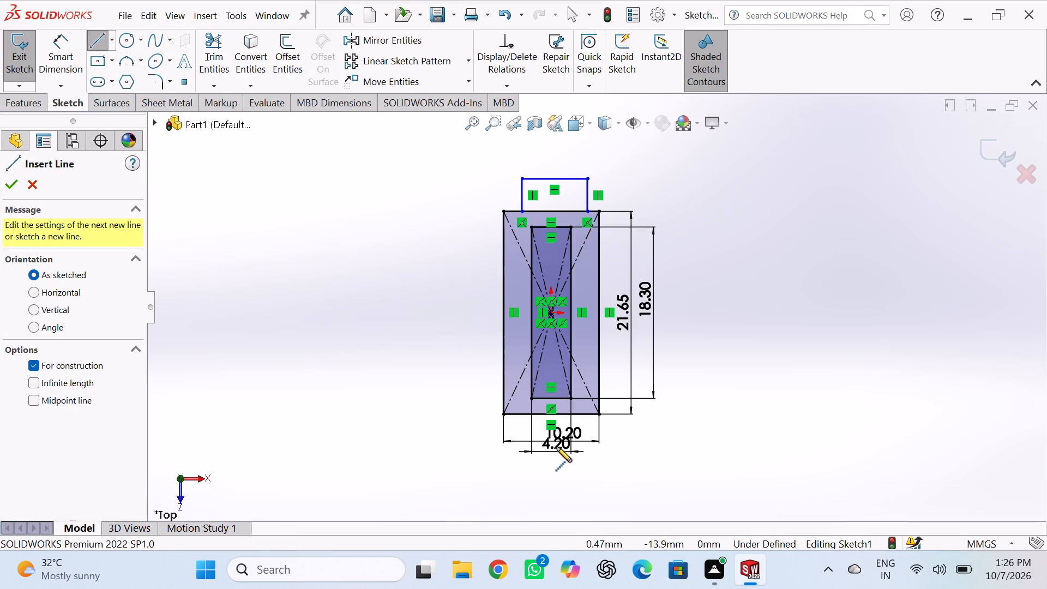
left_click(554, 490)
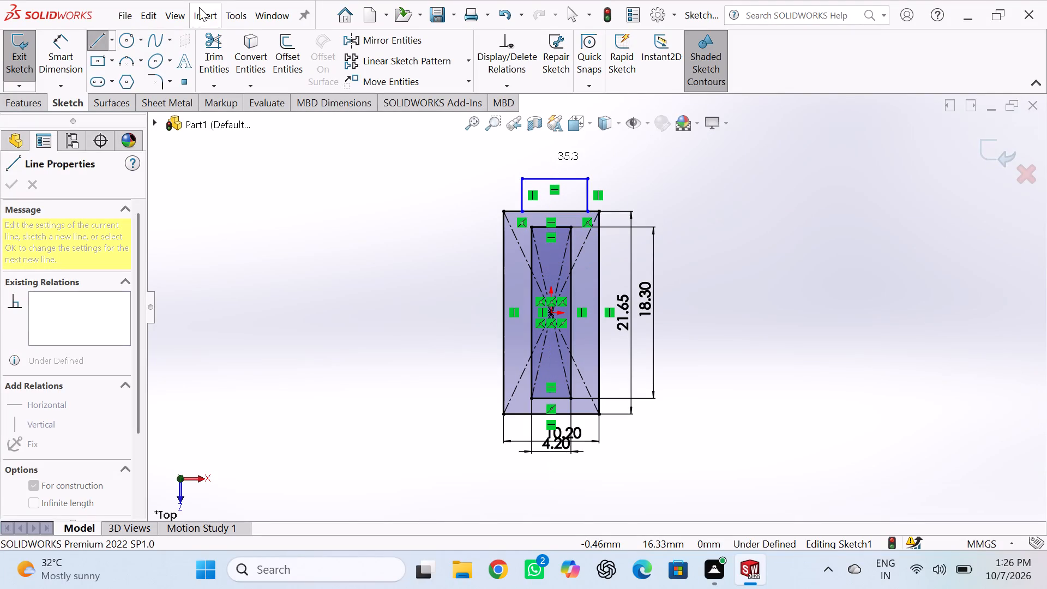
left_click(553, 140)
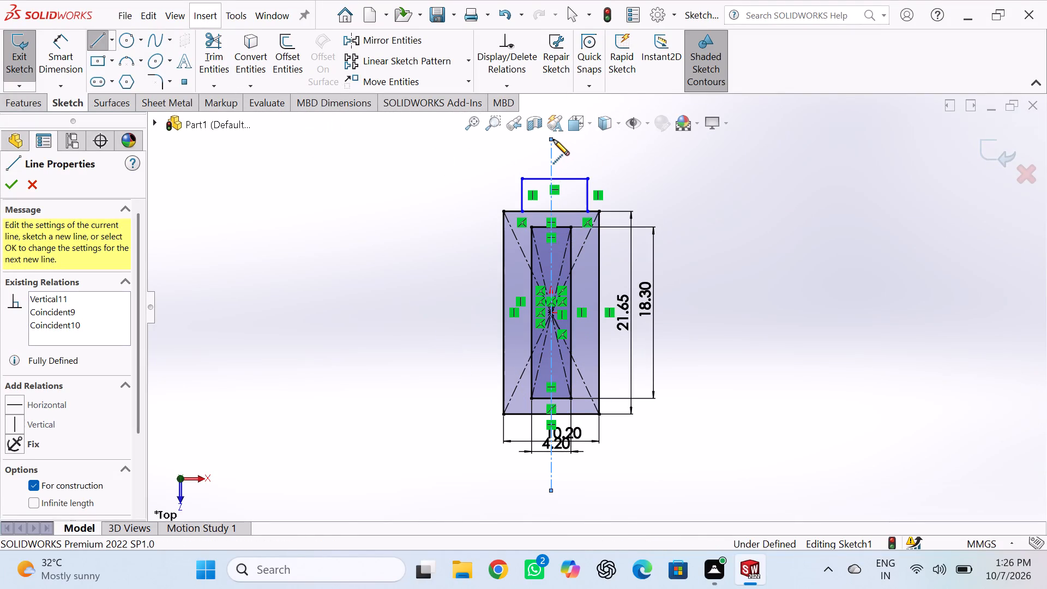
right_click(640, 163)
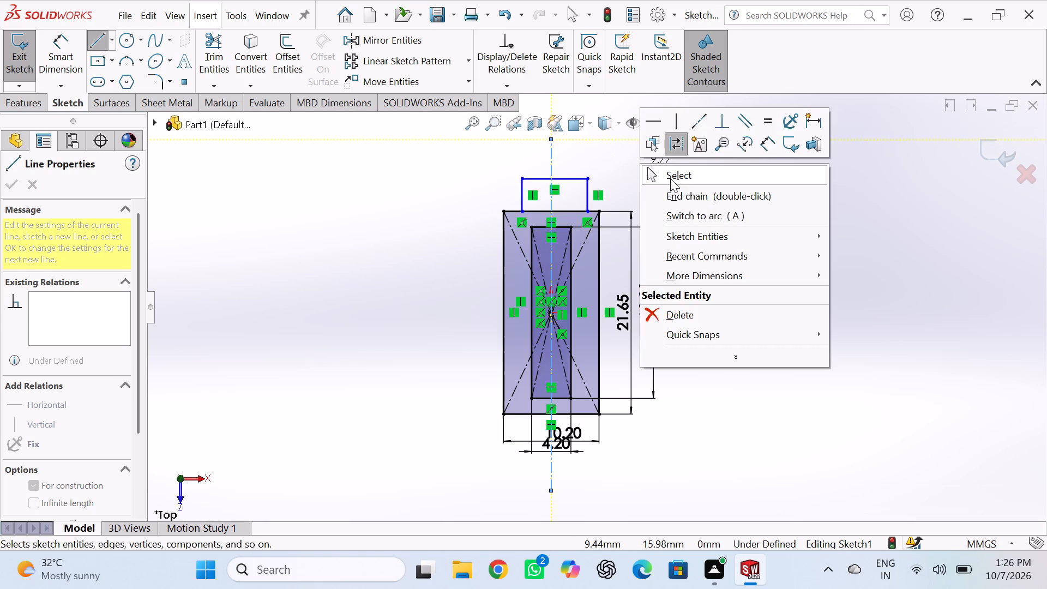
left_click(676, 182)
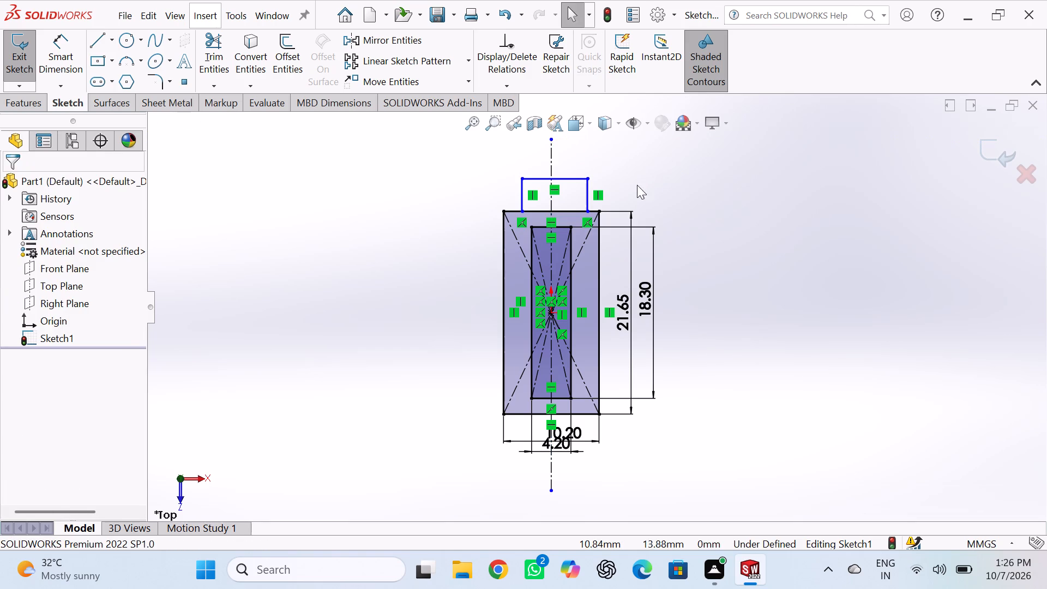
Make the tab's two vertical sides symmetric about the vertical centerline.
scroll(548, 203, "down", 5)
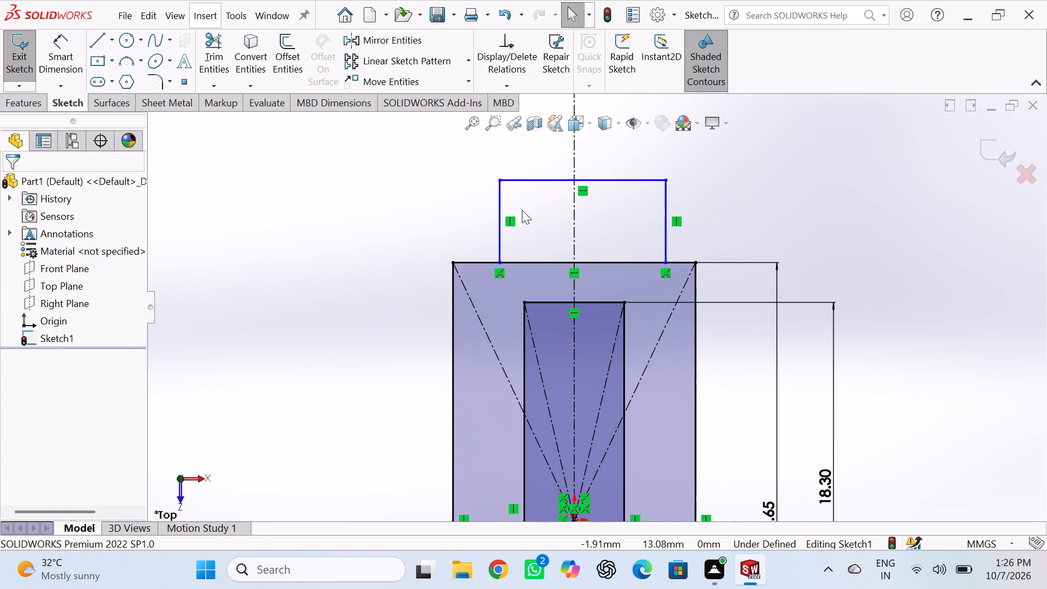
left_click(497, 232)
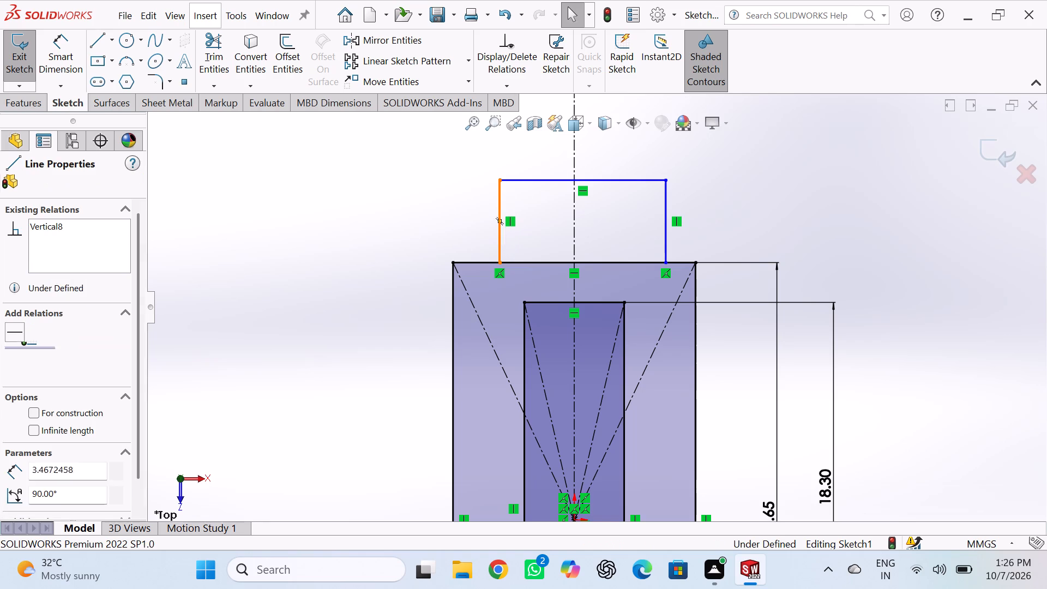
left_click(574, 233, "ctrl")
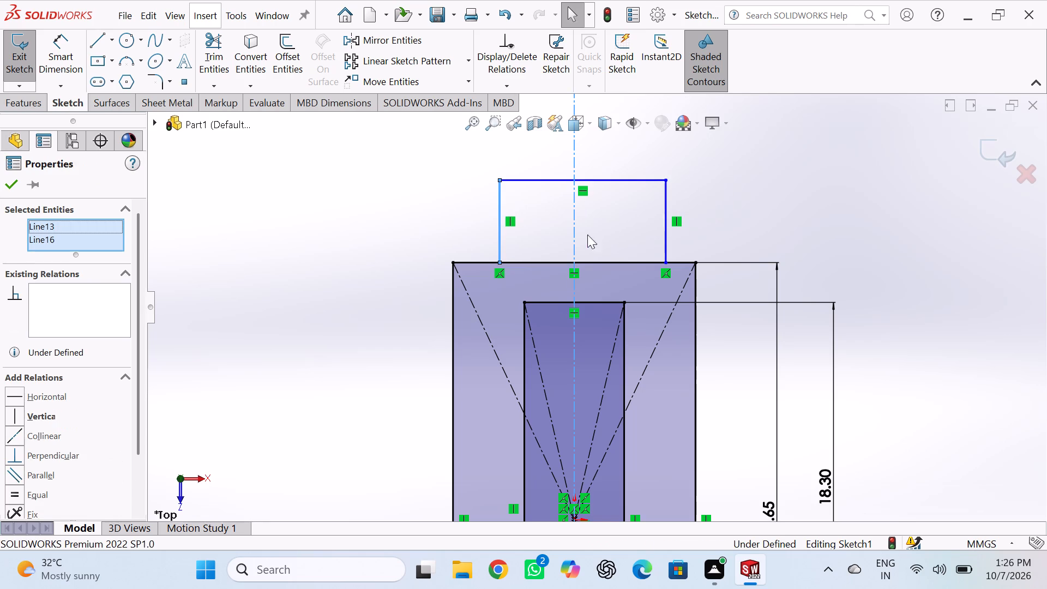
left_click(665, 240, "ctrl")
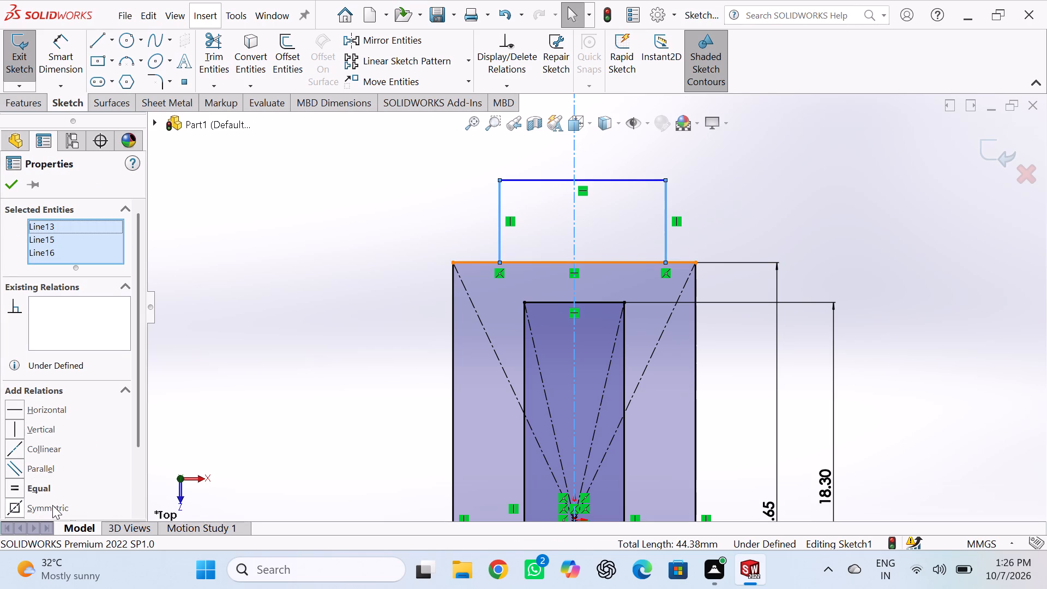
left_click(52, 505)
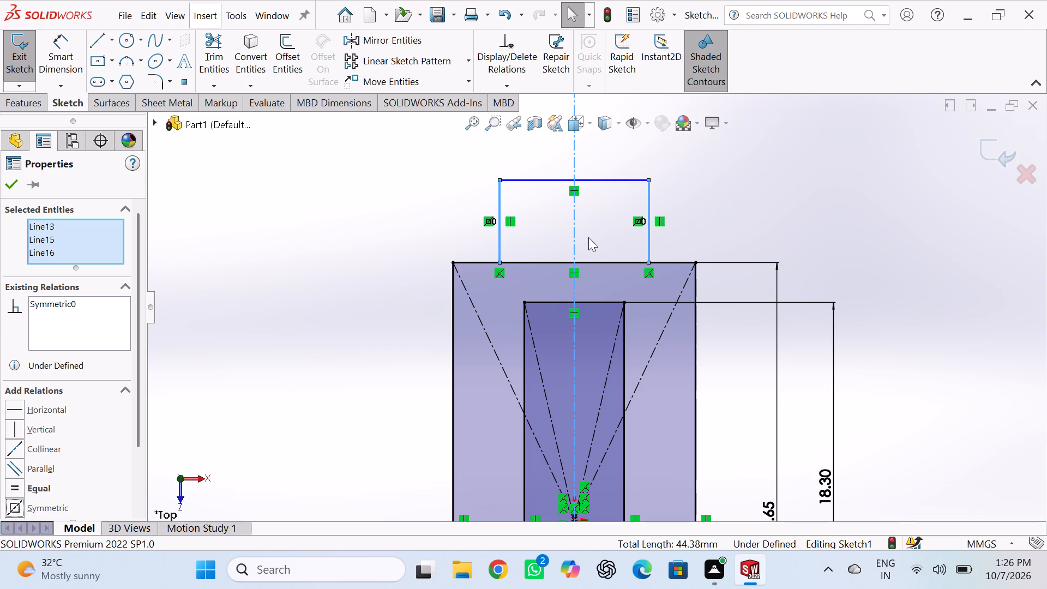
Dimension the tab's top horizontal line and set it to 6.20 mm.
left_click(50, 51)
left_click(528, 182)
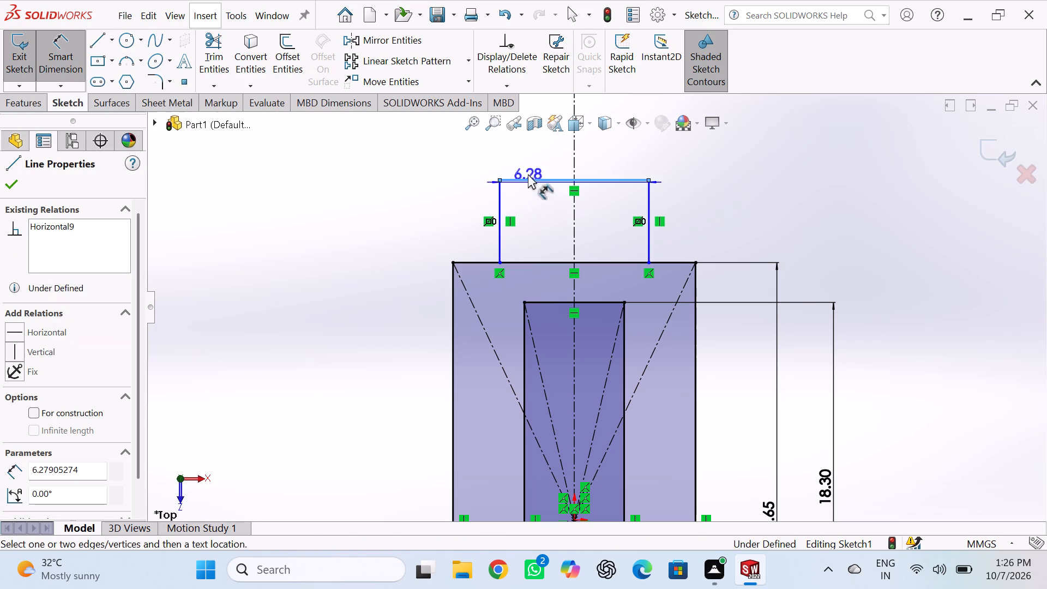
left_click(557, 158)
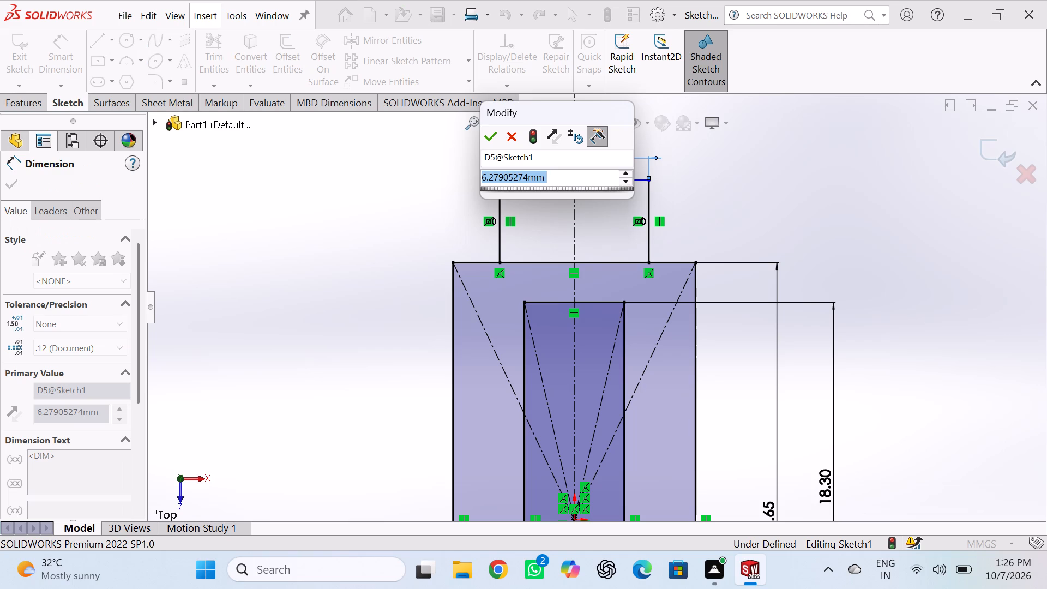
type("6.")
key("2")
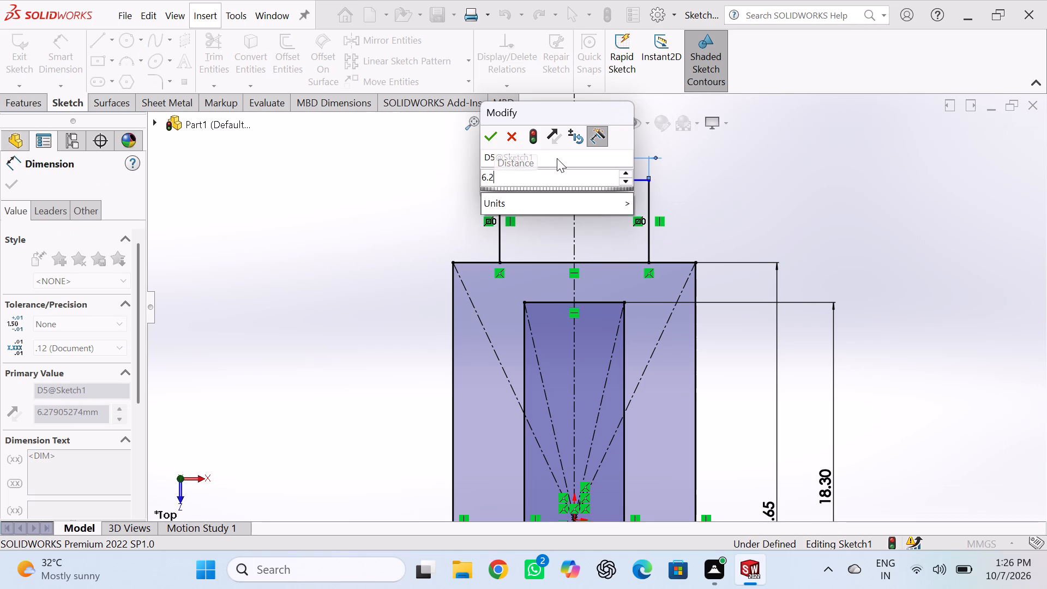
key("0")
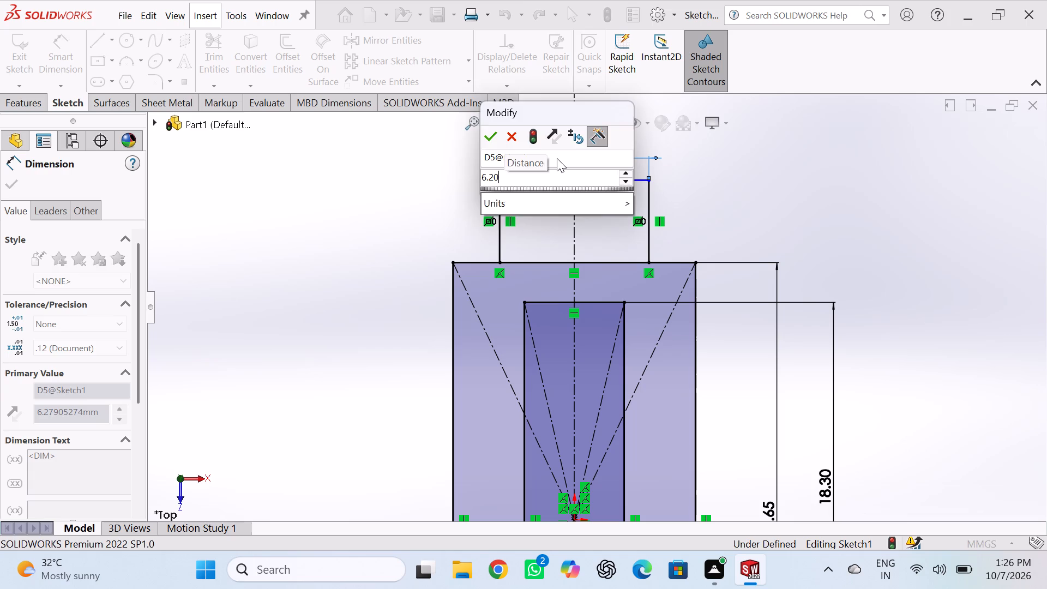
key("Return")
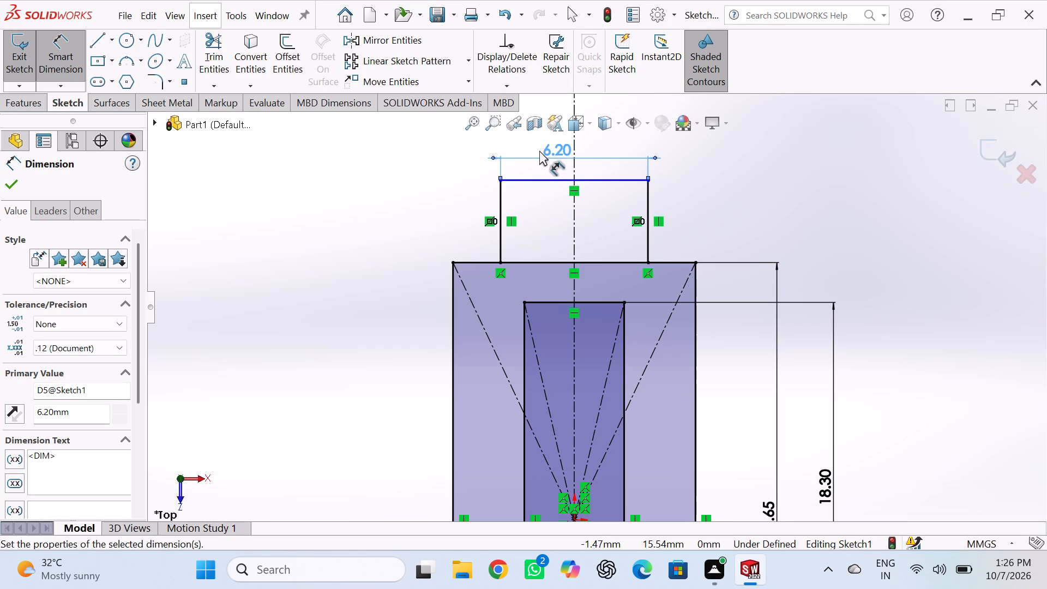
Dimension the height of the tab's right vertical side and set it to 1.92 mm.
left_click(645, 233)
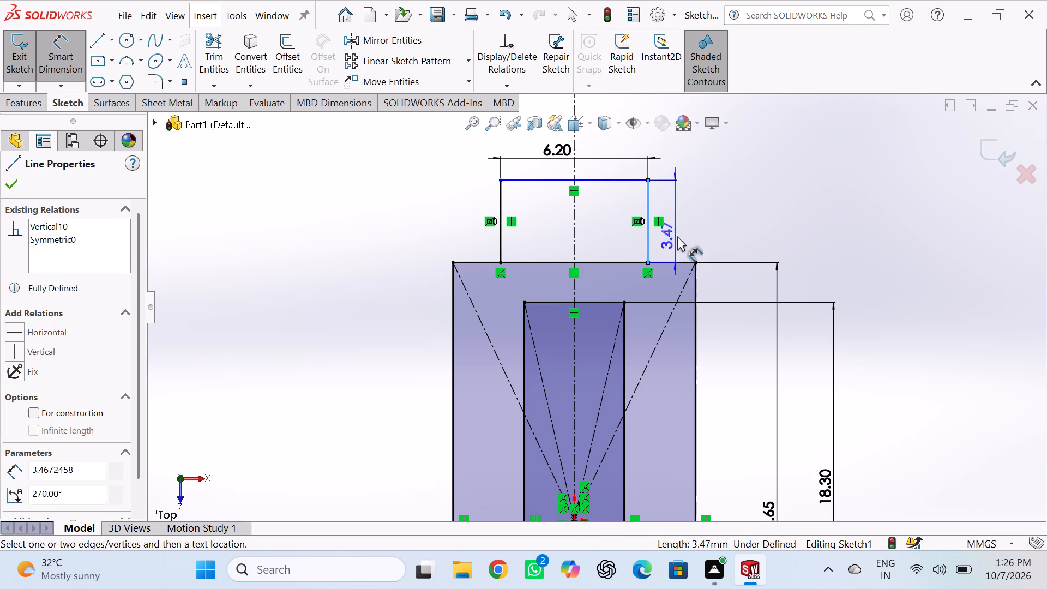
left_click(677, 236)
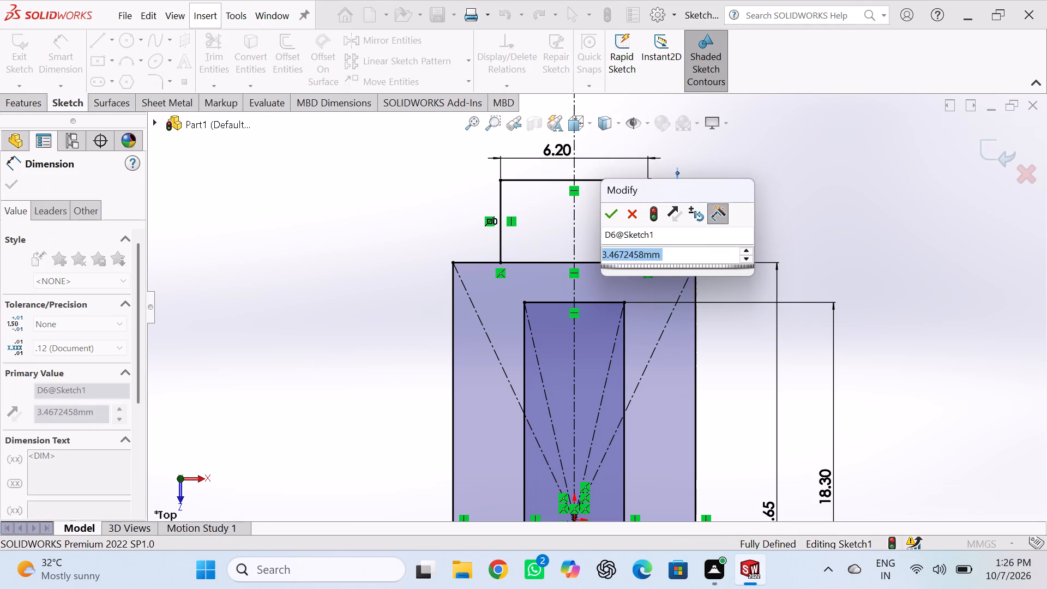
key("1")
key("period")
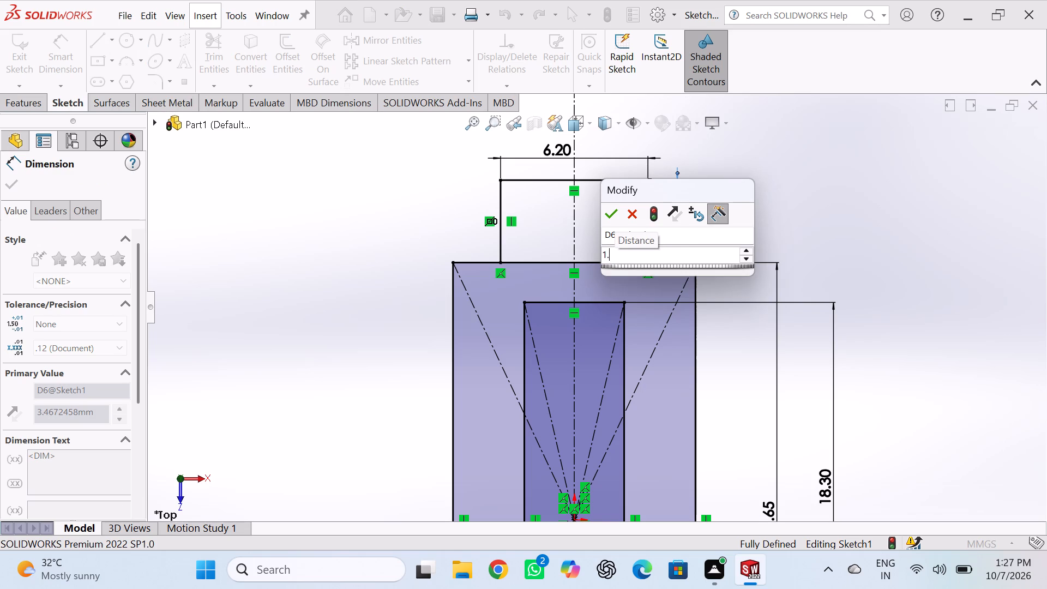
key("9")
key("2")
key("Return")
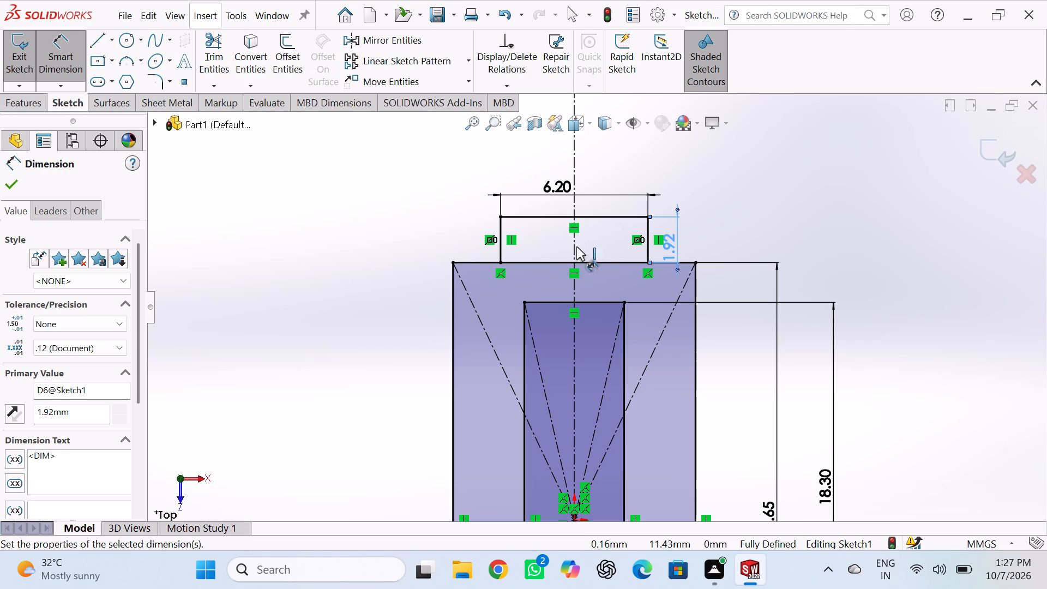
Trim away the part of the outer rectangle's top edge that lies between the tab's two vertical sides.
left_click(209, 58)
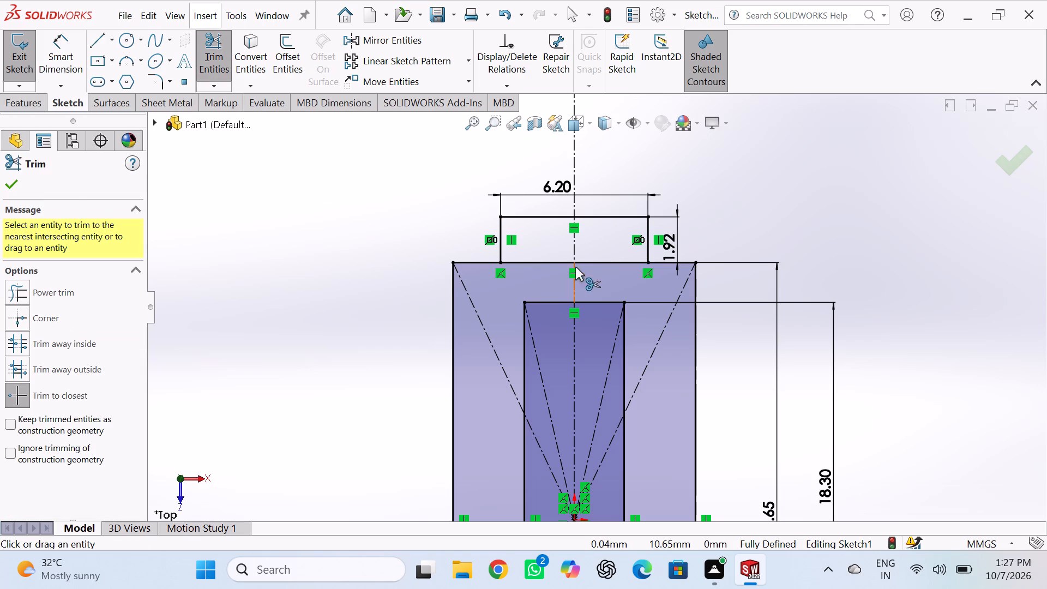
left_click(589, 262)
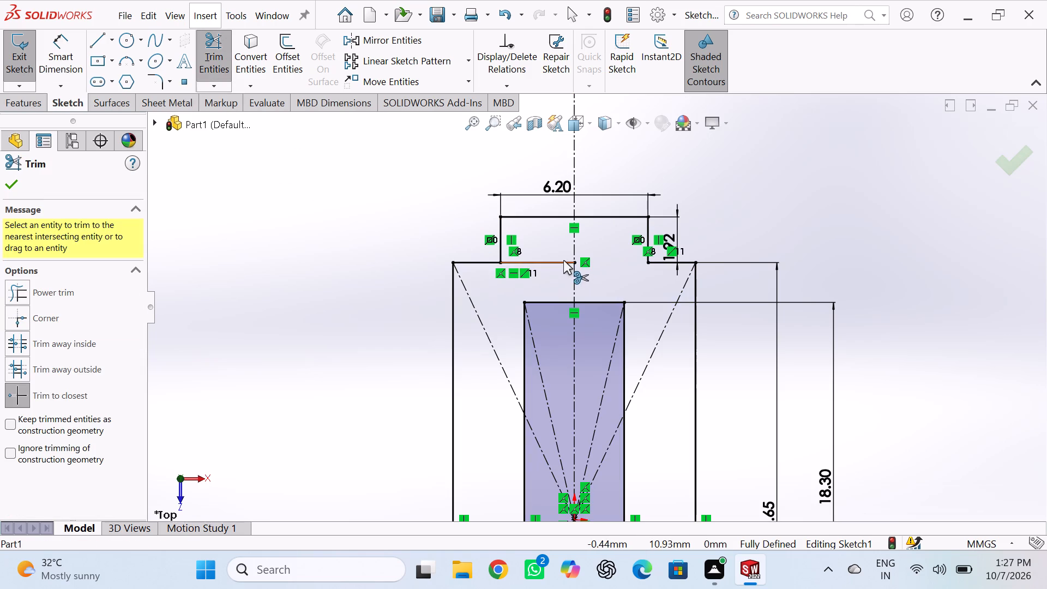
left_click(563, 260)
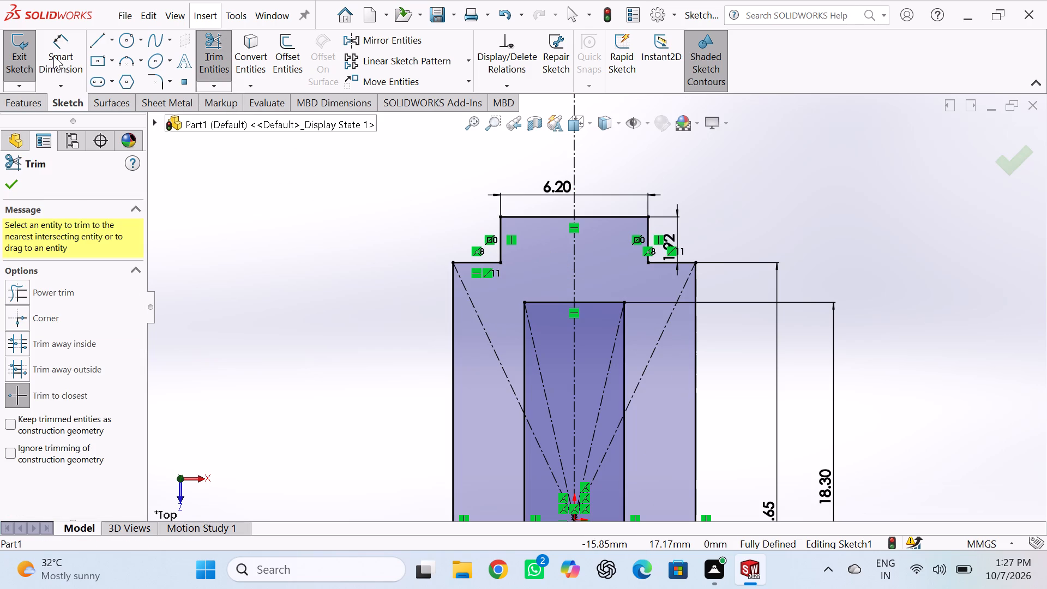
Sketch a 3-point arc bulging upward between the inner rectangle's two top corners, with a radius of about 2.18 mm.
left_click(128, 57)
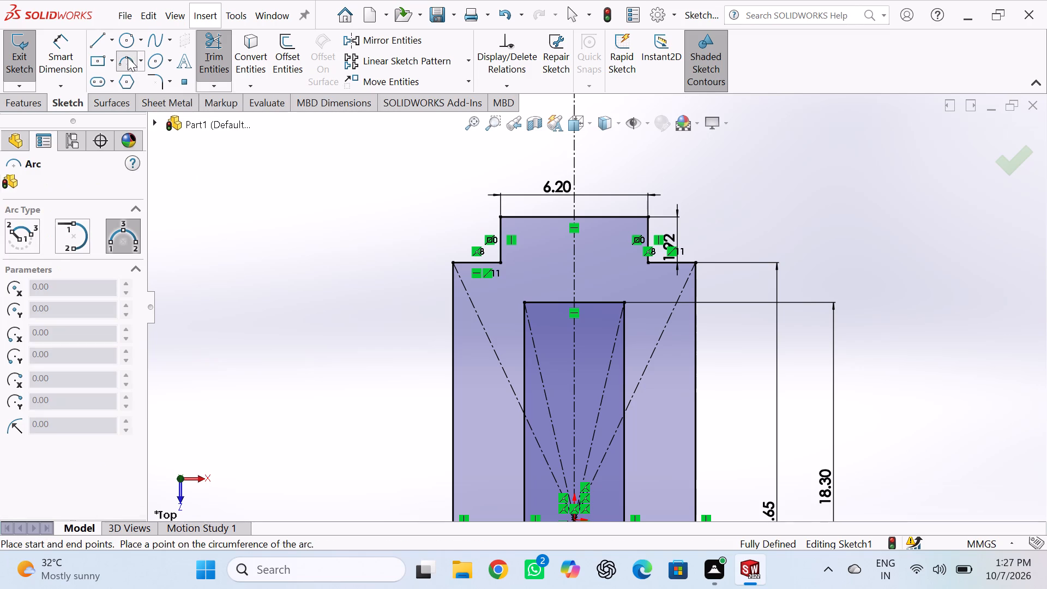
left_click(524, 303)
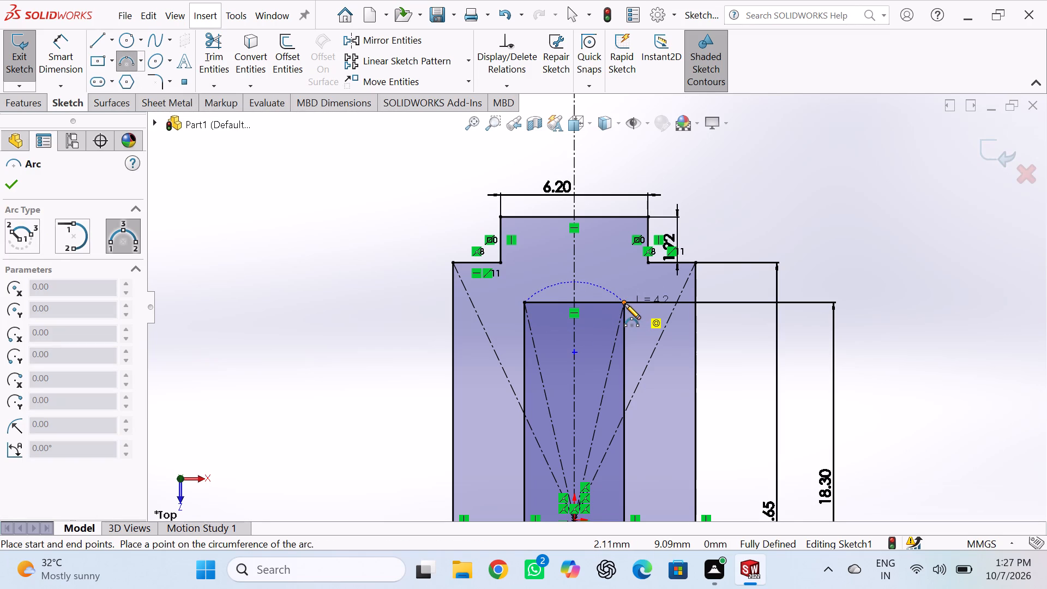
left_click(624, 303)
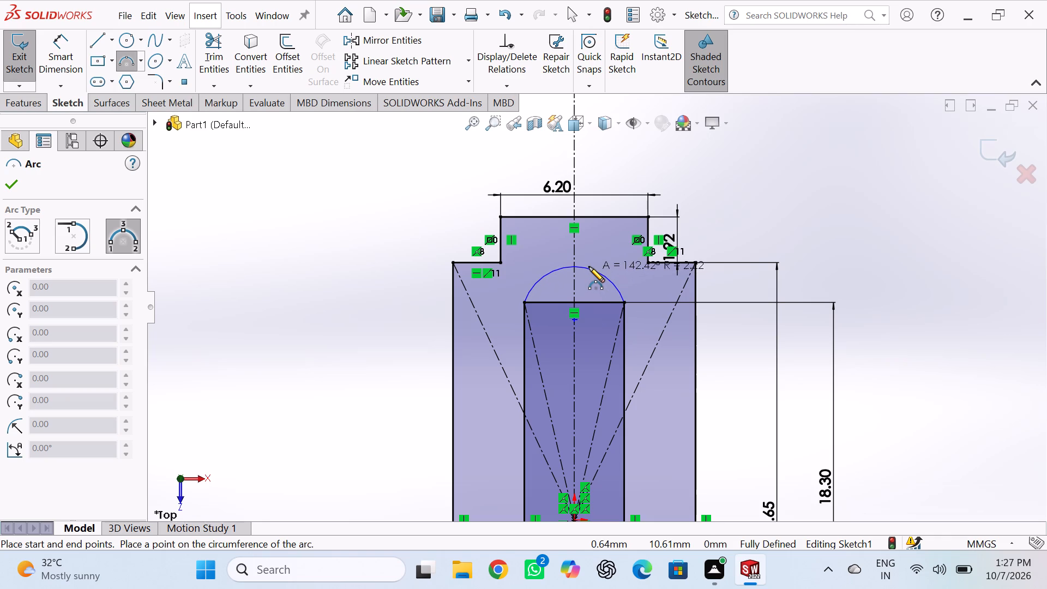
left_click(589, 267)
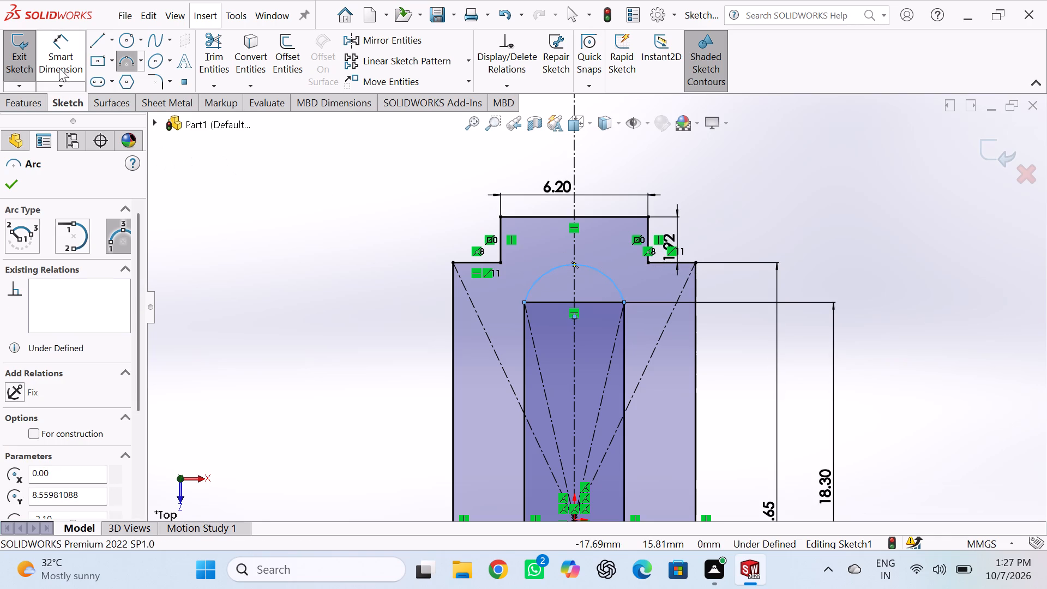
Dimension the radius of the arc above the inner rectangle and set it to 2.10 mm.
double_click(59, 61)
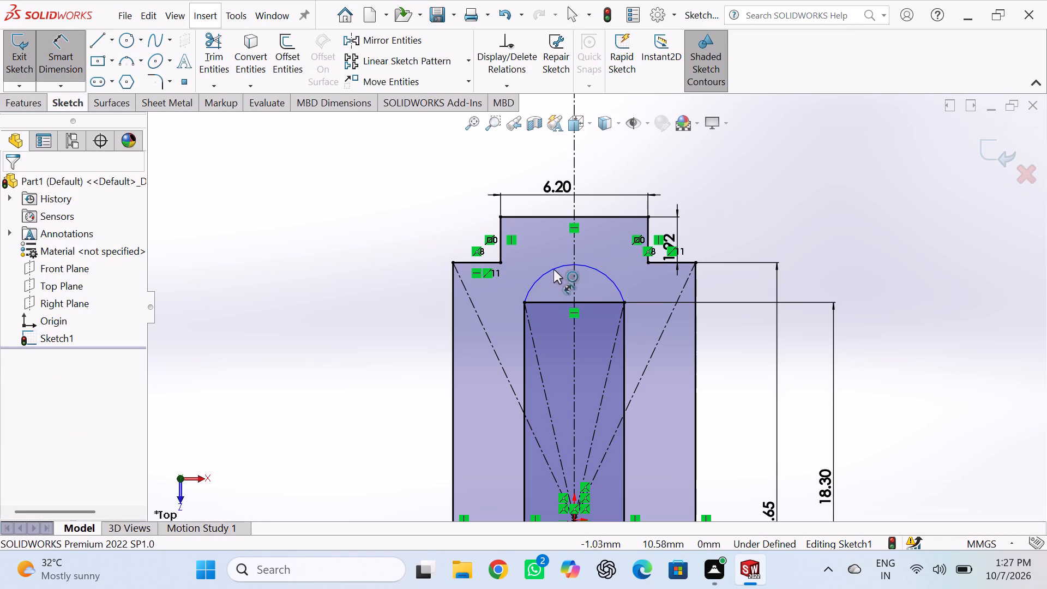
left_click(588, 267)
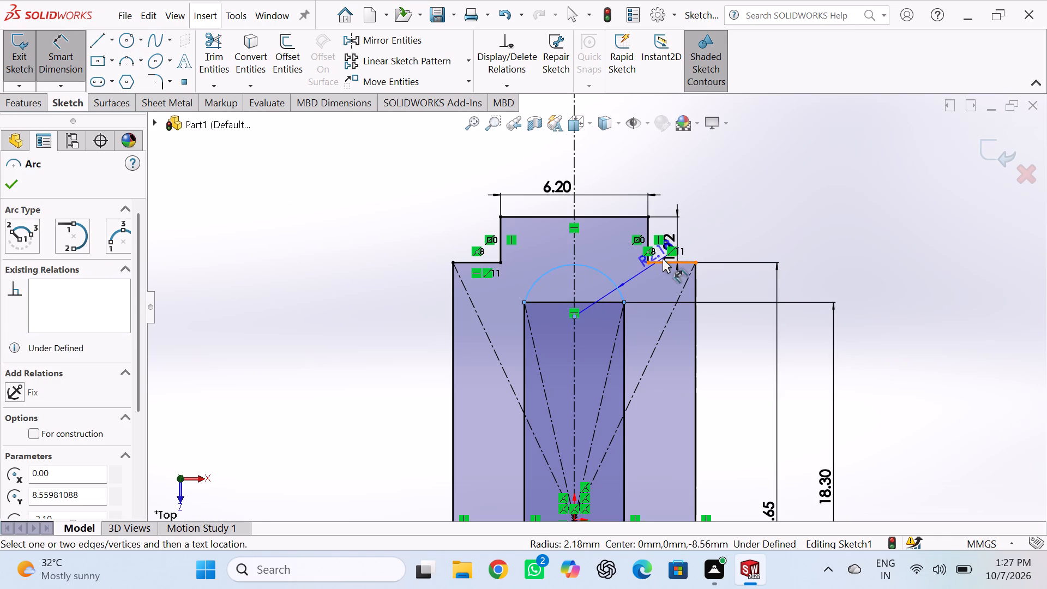
left_click(728, 225)
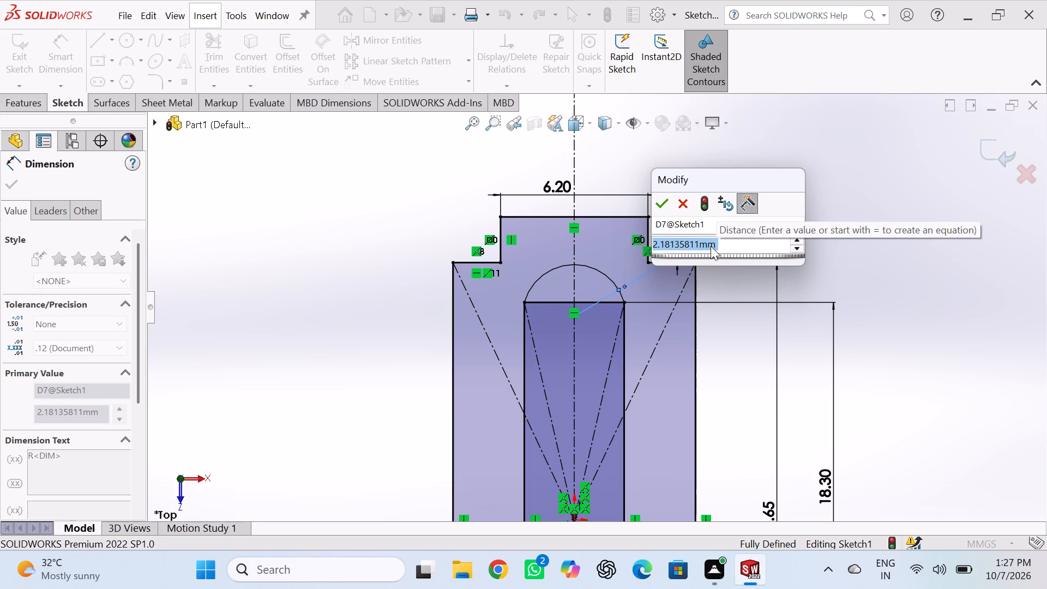
type("2.10")
key("Return")
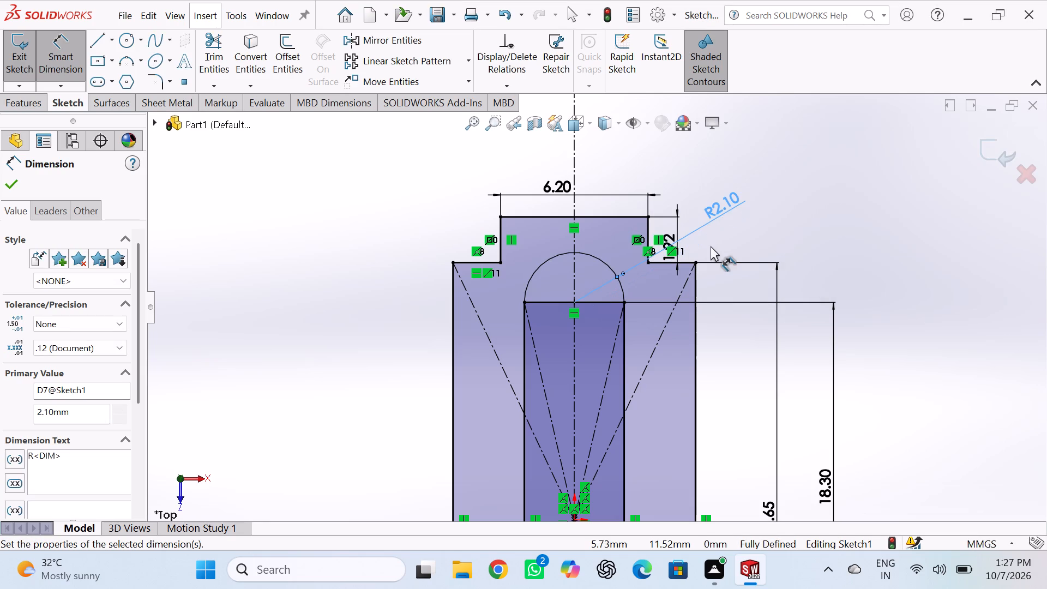
Trim away both halves of the inner rectangle's top edge beneath the arc to form a round-ended slot.
left_click(212, 63)
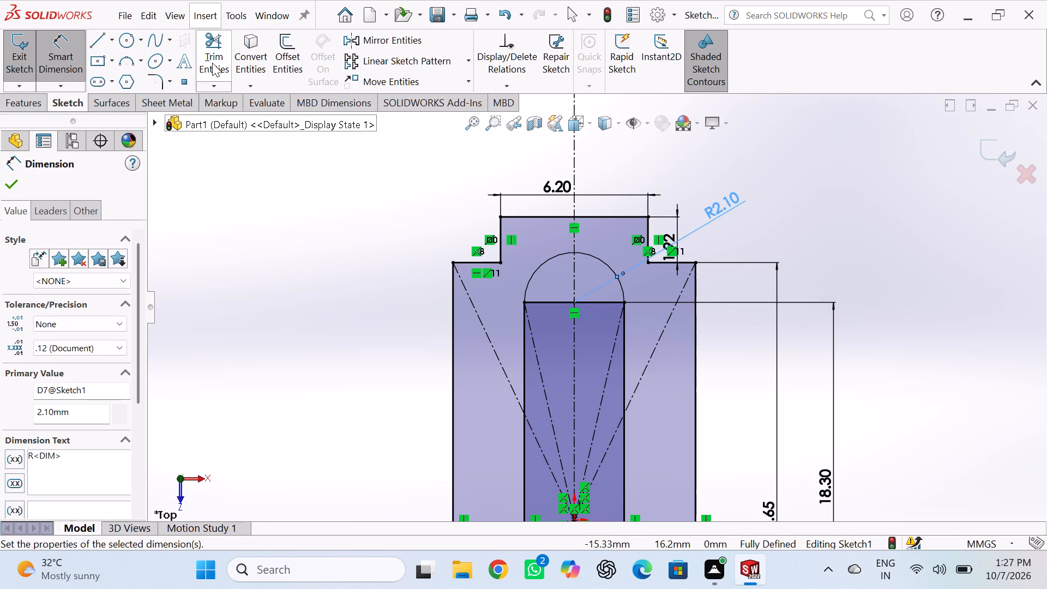
left_click(596, 301)
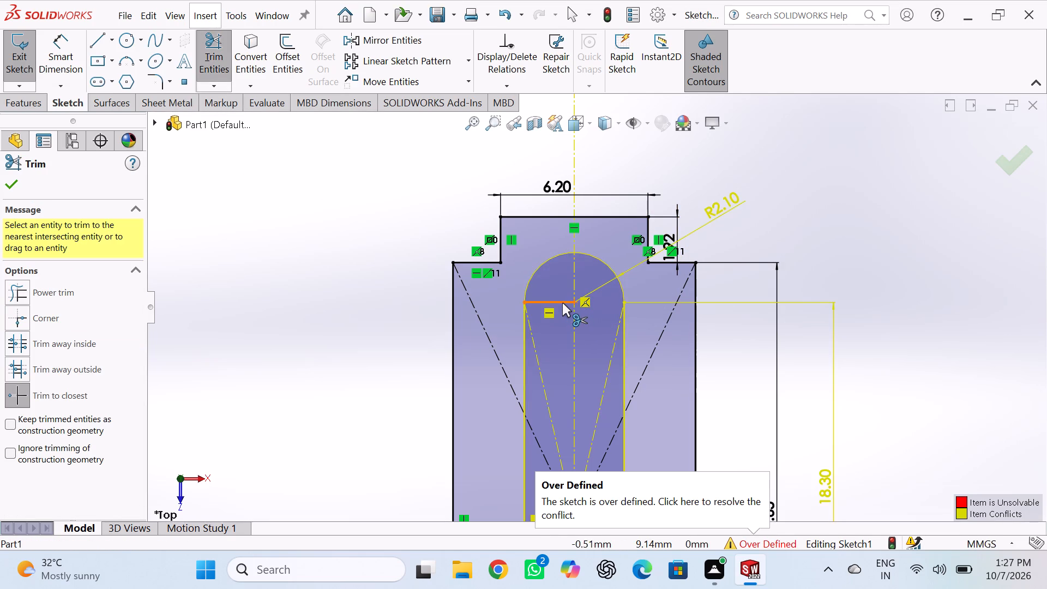
left_click(562, 303)
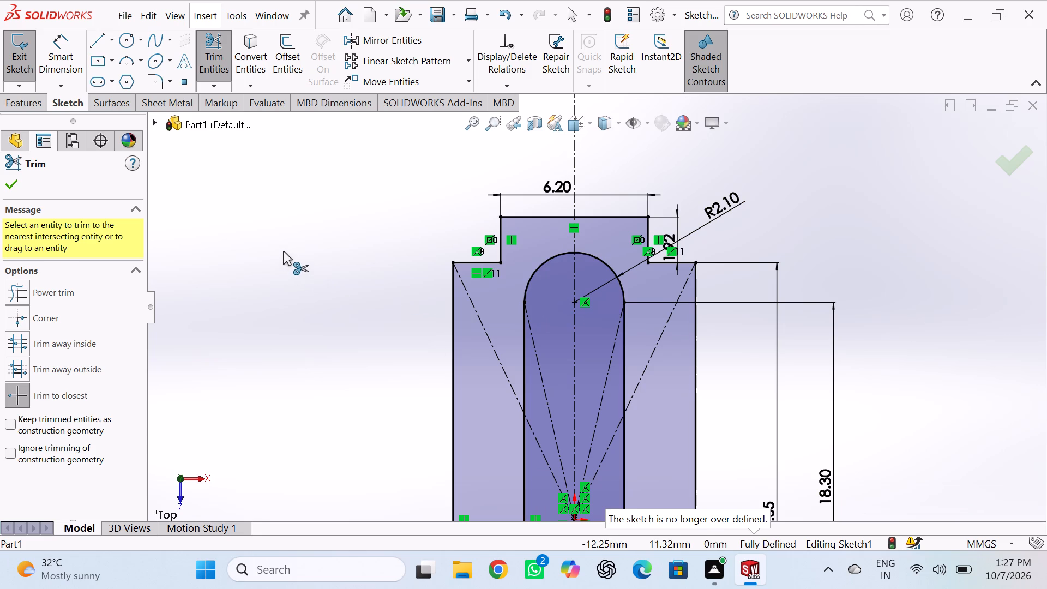
Sketch a tapered extension between the outer rectangle's bottom corners: slanted sides about 6.1 mm long, ending in a neck about 3.6 mm wide by 2.3 mm high.
scroll(283, 251, "up", 7)
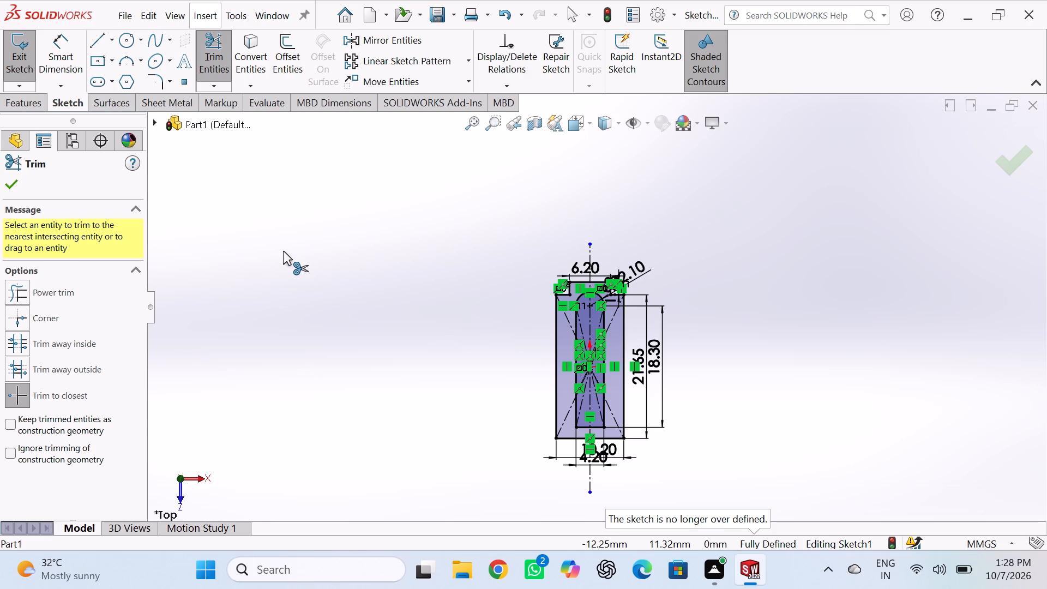
scroll(642, 279, "down", 3)
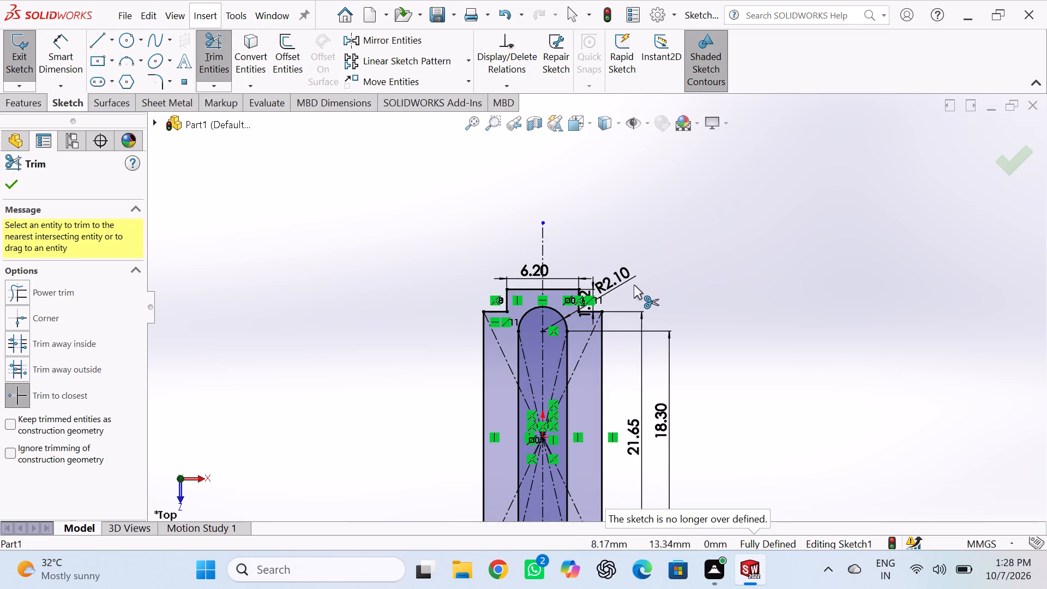
scroll(557, 406, "up", 5)
scroll(552, 375, "down", 3)
scroll(622, 368, "down", 2)
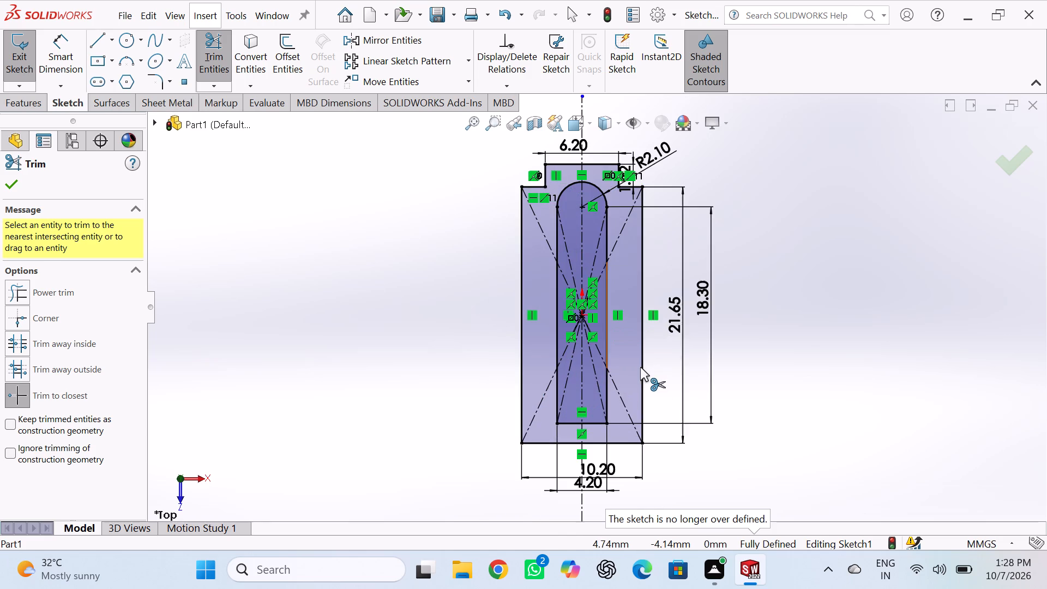
scroll(636, 361, "down", 1)
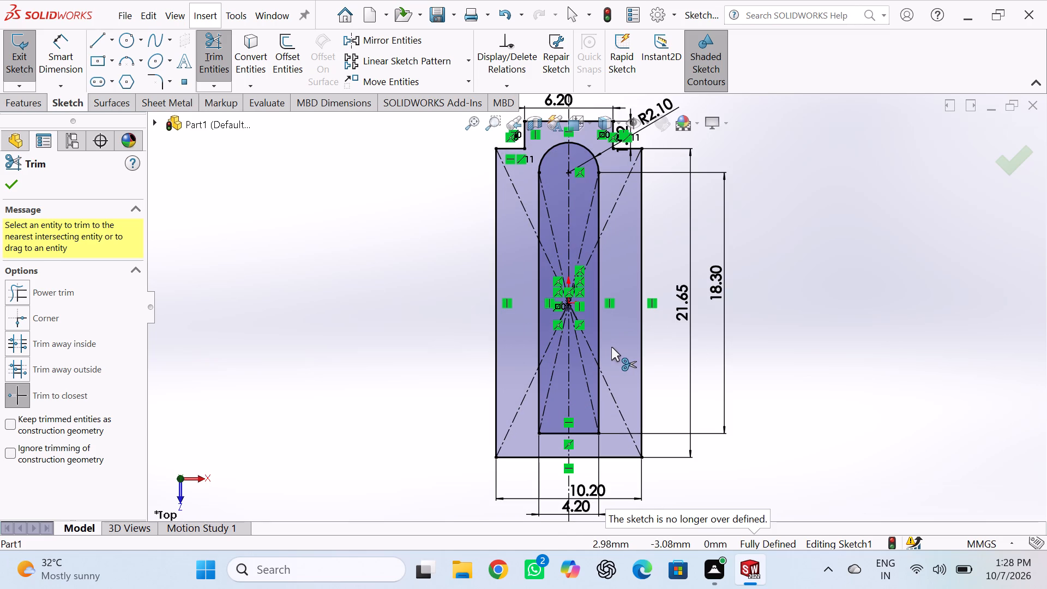
scroll(609, 409, "up", 3)
scroll(603, 401, "down", 5)
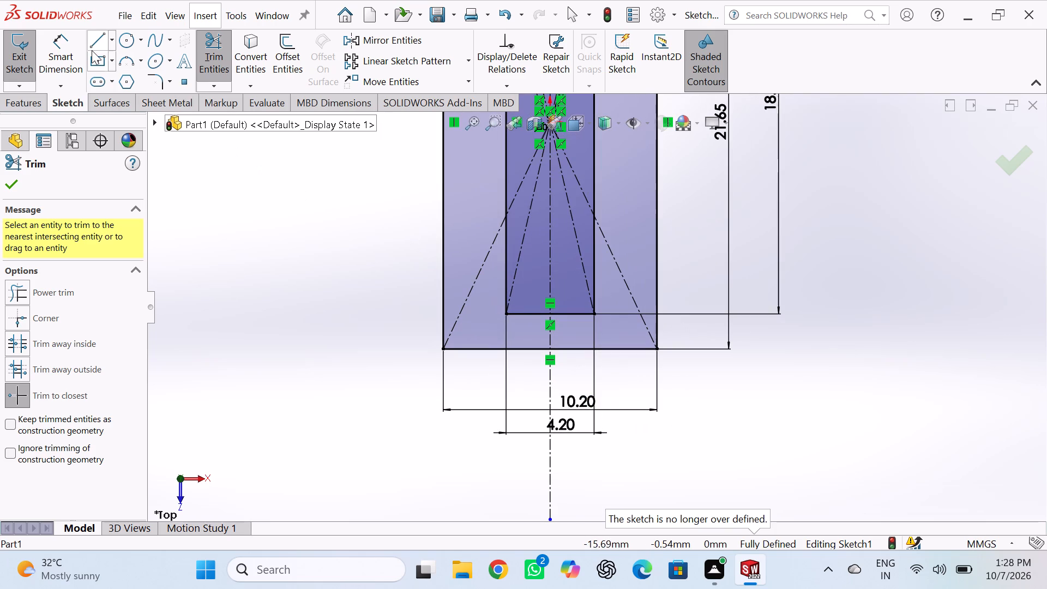
left_click(95, 41)
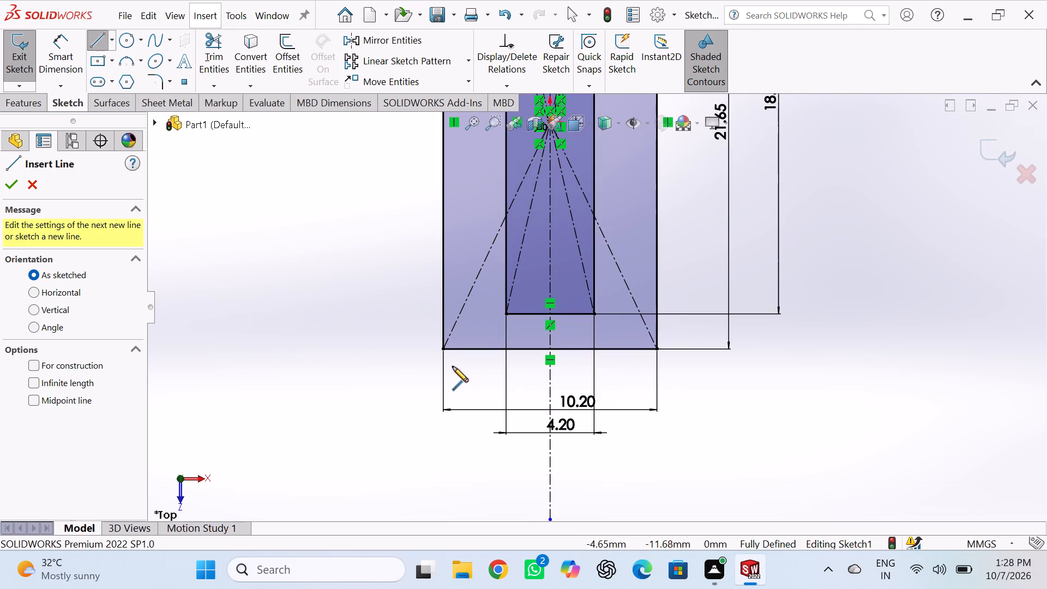
left_click(441, 351)
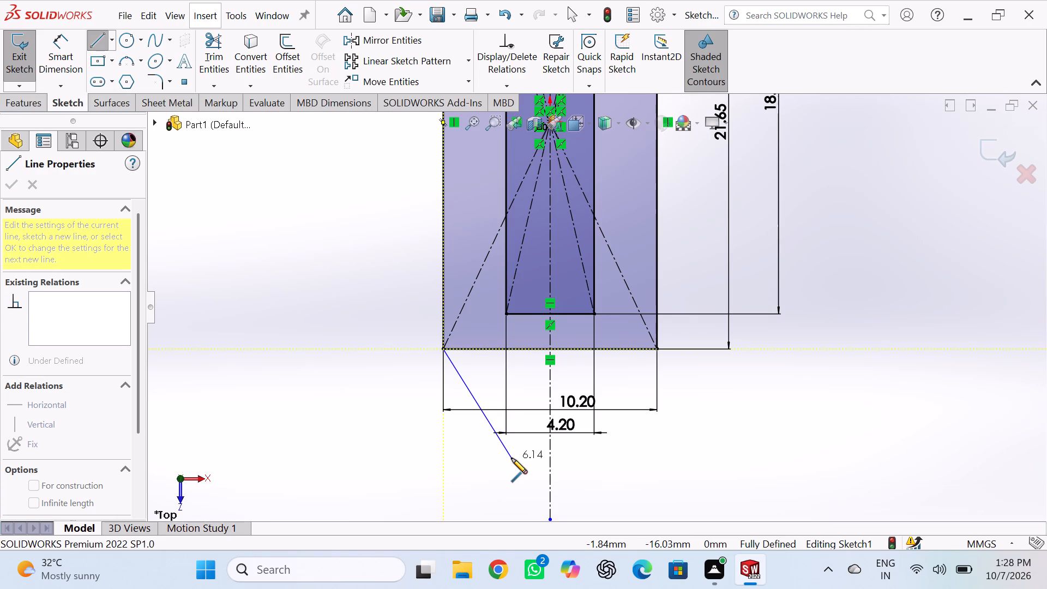
left_click(512, 458)
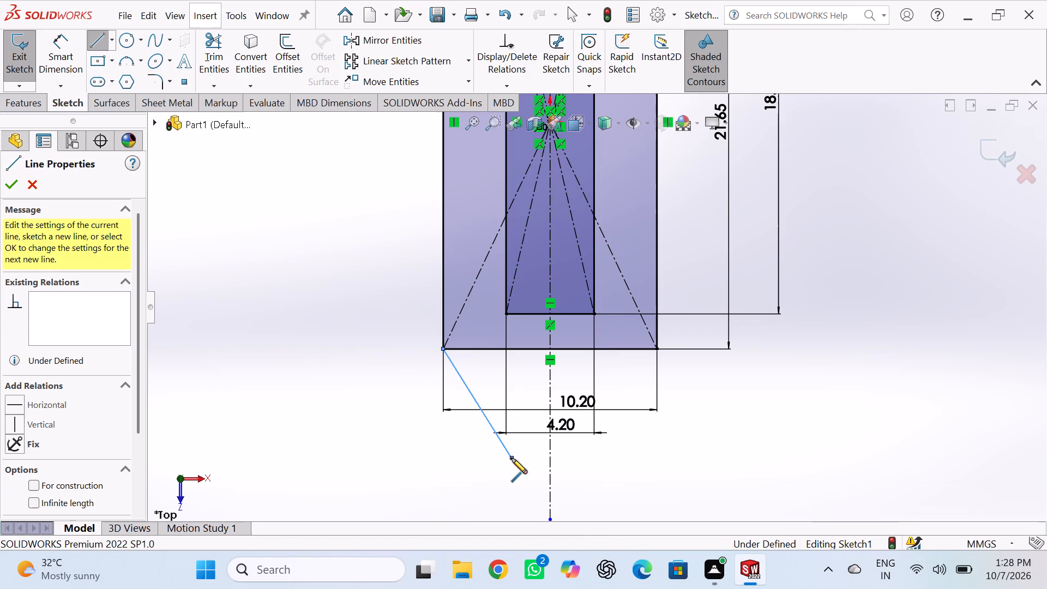
left_click(513, 507)
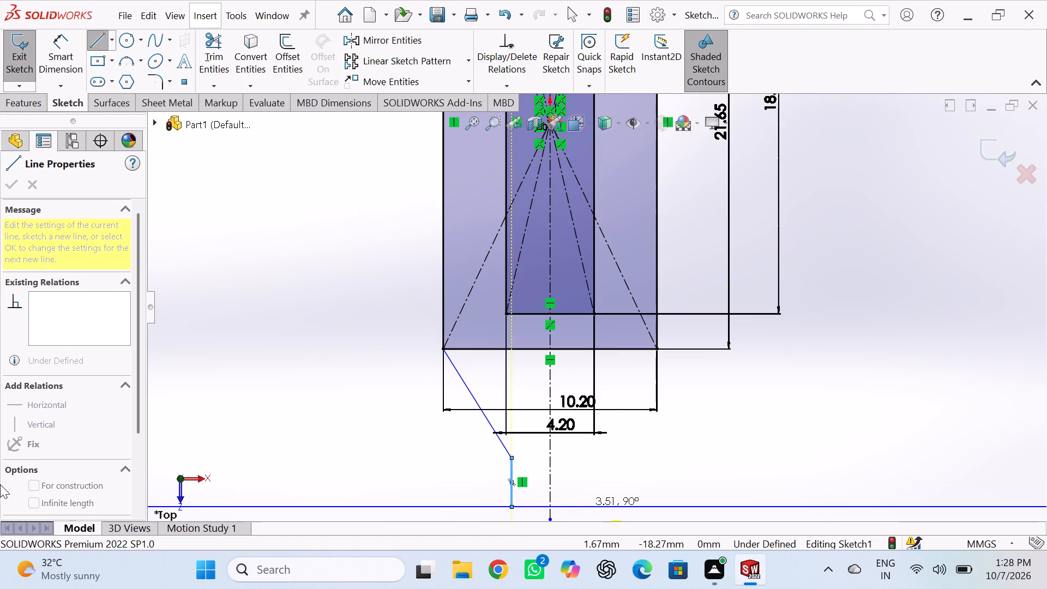
double_click(576, 508)
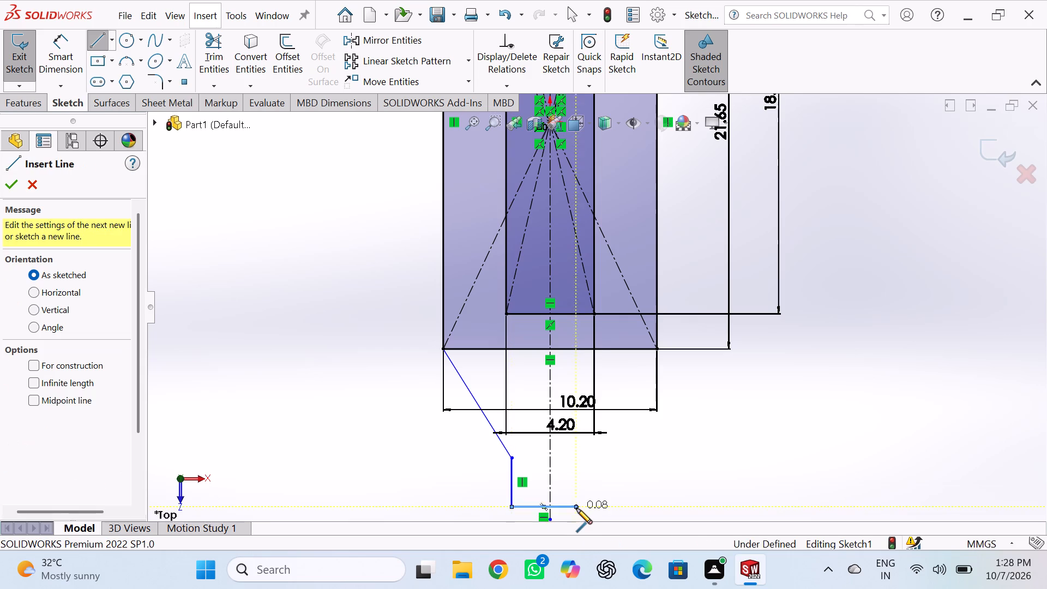
left_click(514, 507)
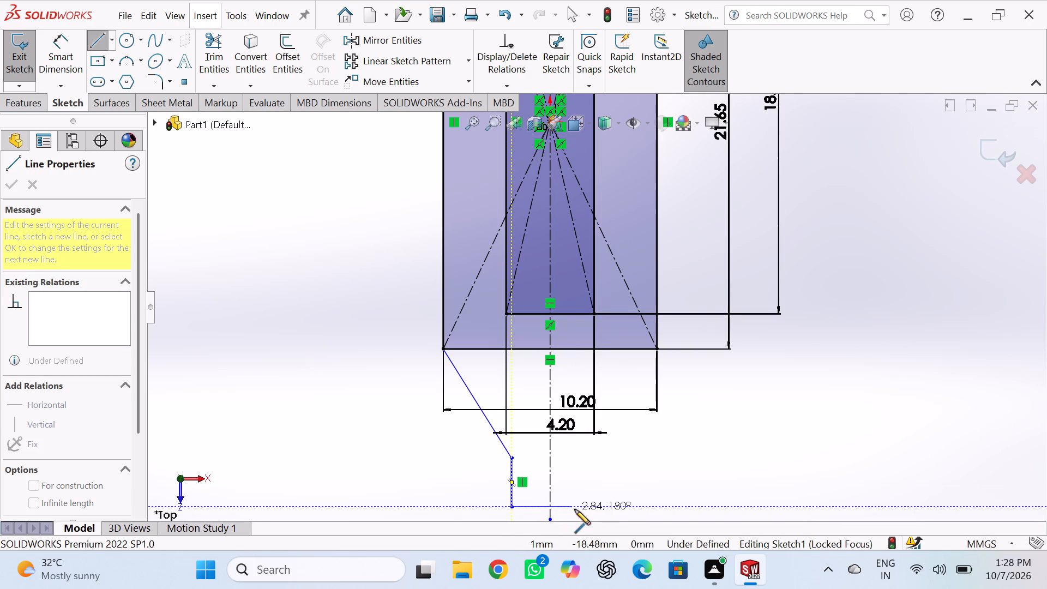
left_click(587, 509)
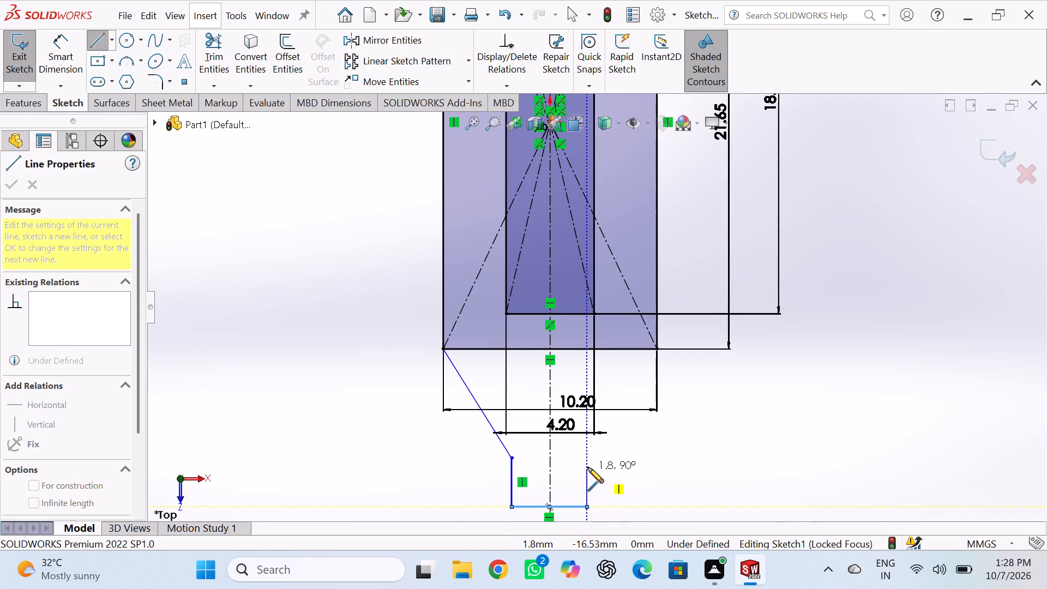
left_click(586, 457)
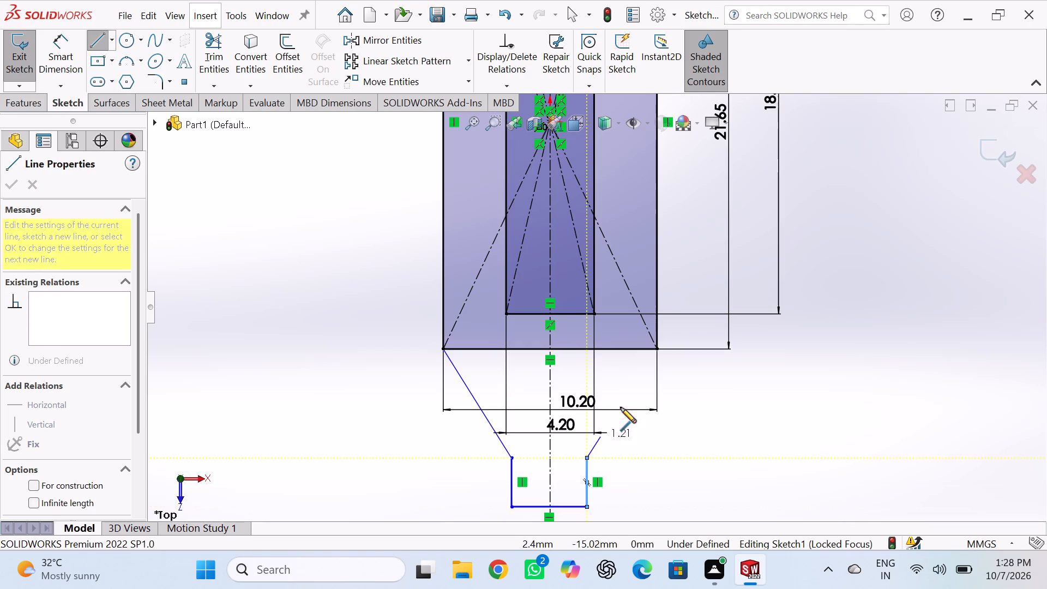
left_click(655, 351)
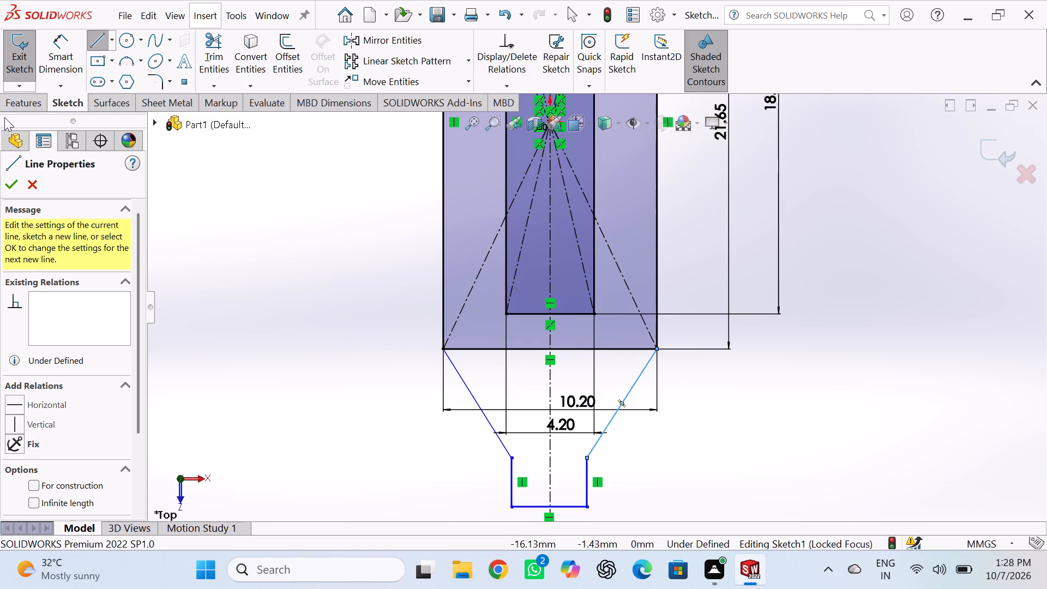
right_click(233, 219)
left_click(251, 225)
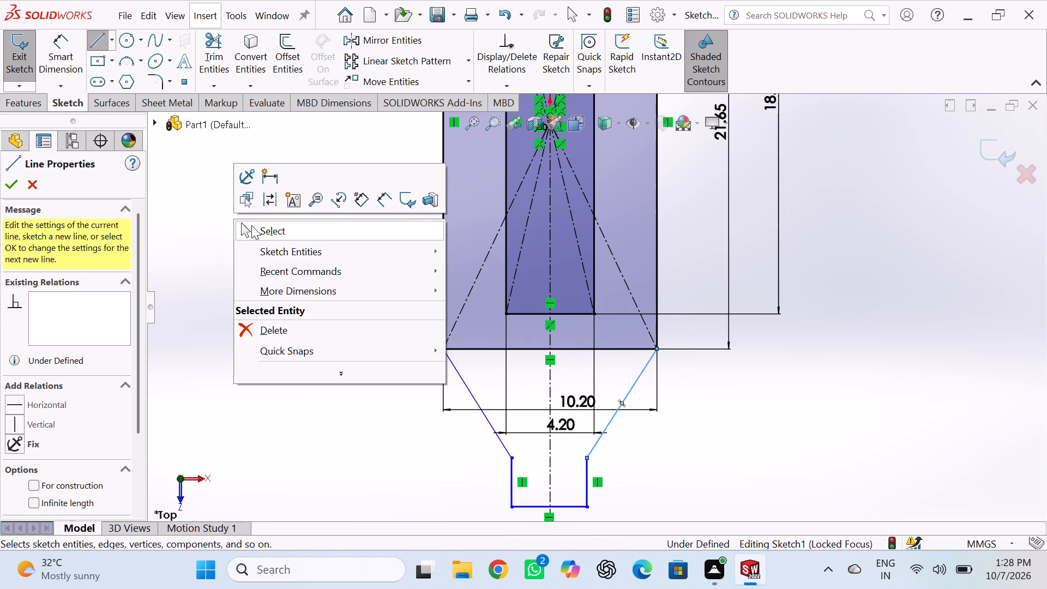
Dimension the angle between the outer rectangle's left side and the left slanted line of the bottom extension and set it to 135°.
left_click(57, 57)
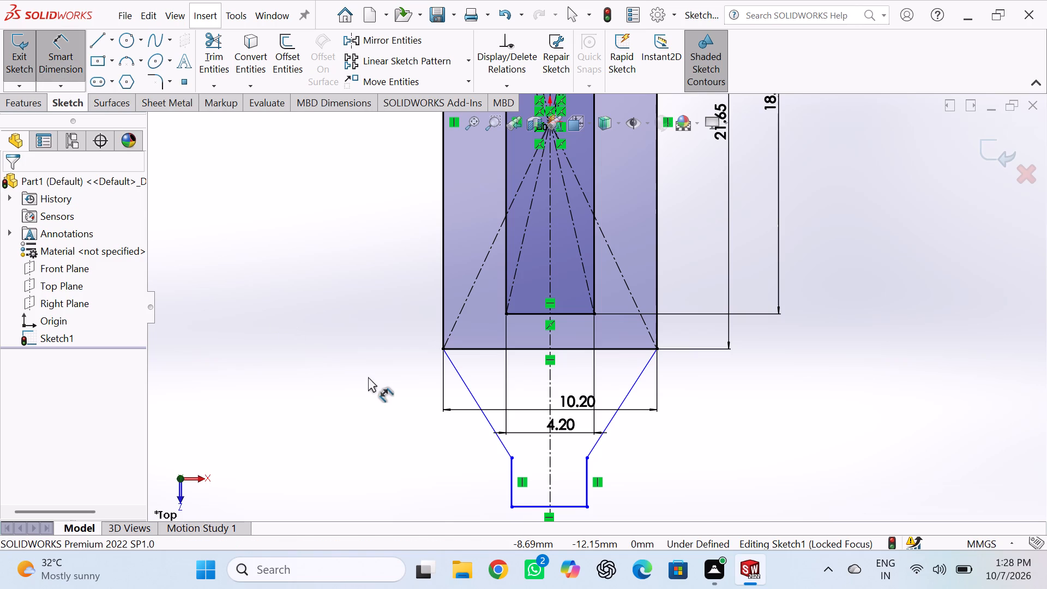
left_click(442, 312)
left_click(461, 377)
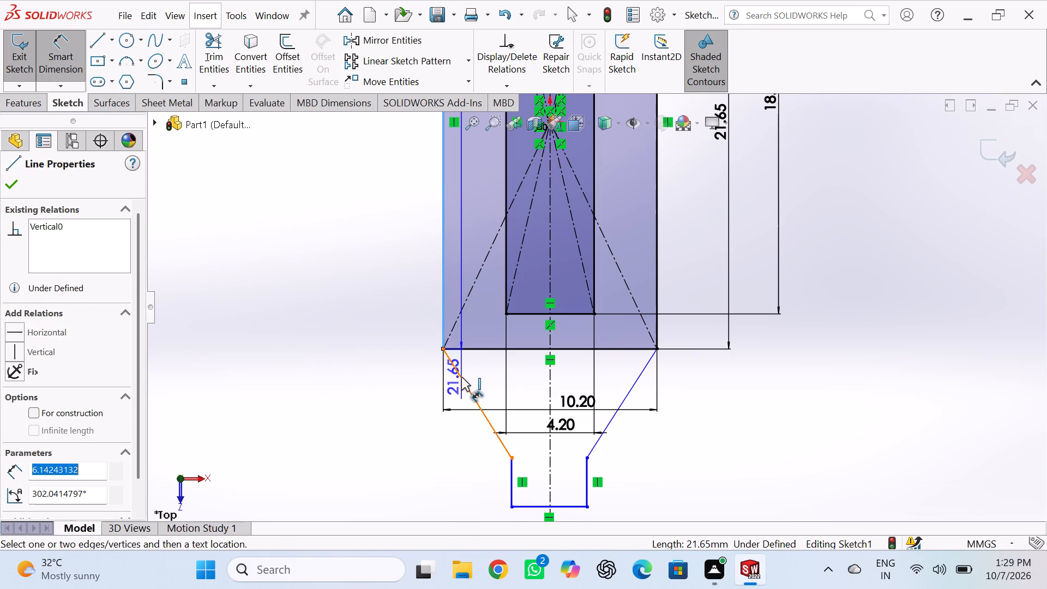
left_click(474, 342)
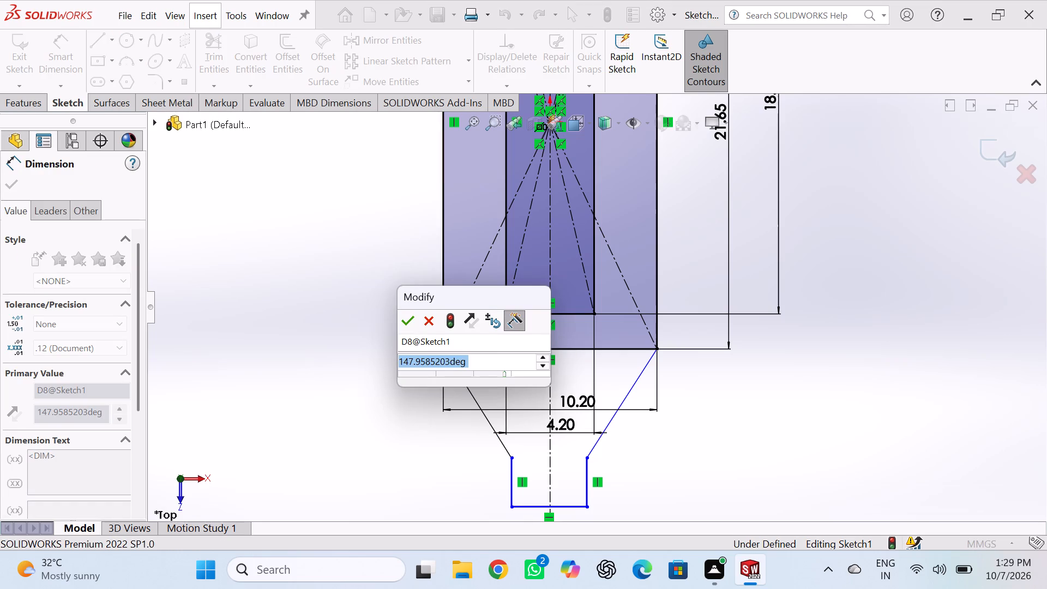
type("135")
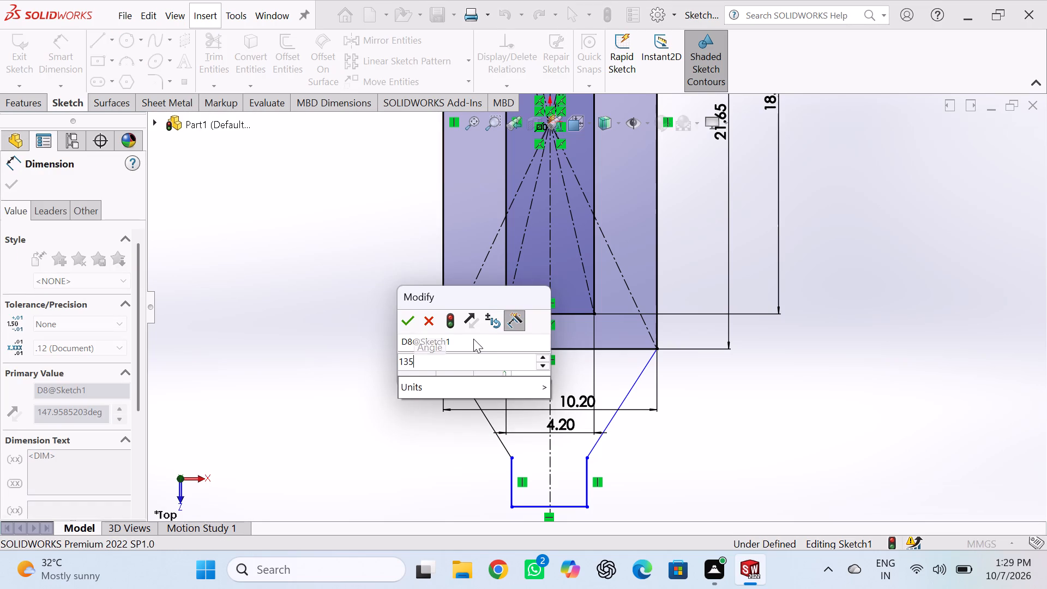
key("Return")
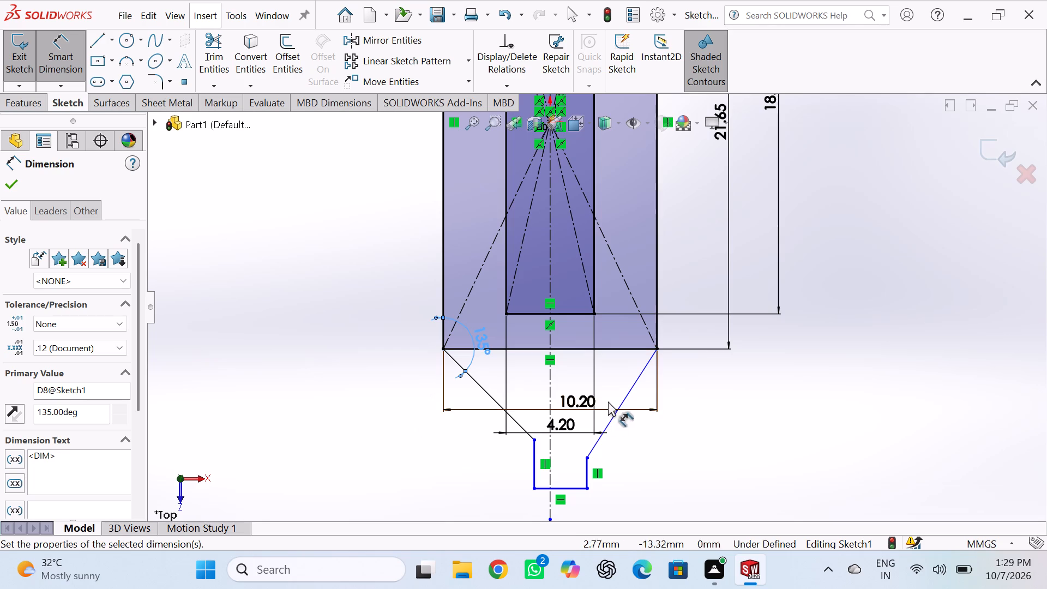
Dimension the angle between the right slanted line and the outer rectangle's right side and set it to 135°.
left_click(633, 382)
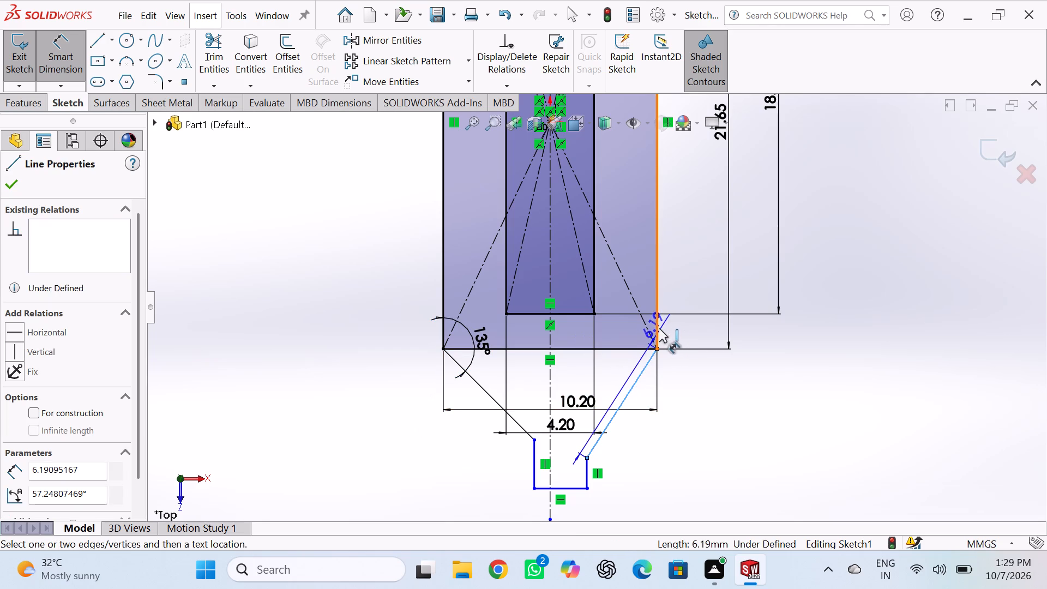
left_click(657, 328)
left_click(636, 334)
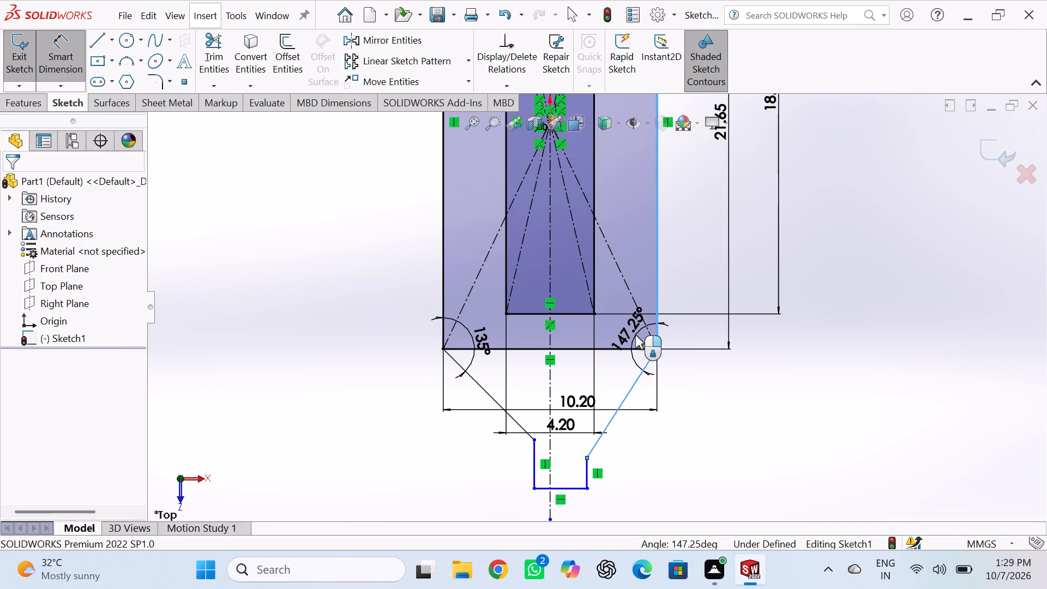
key("1")
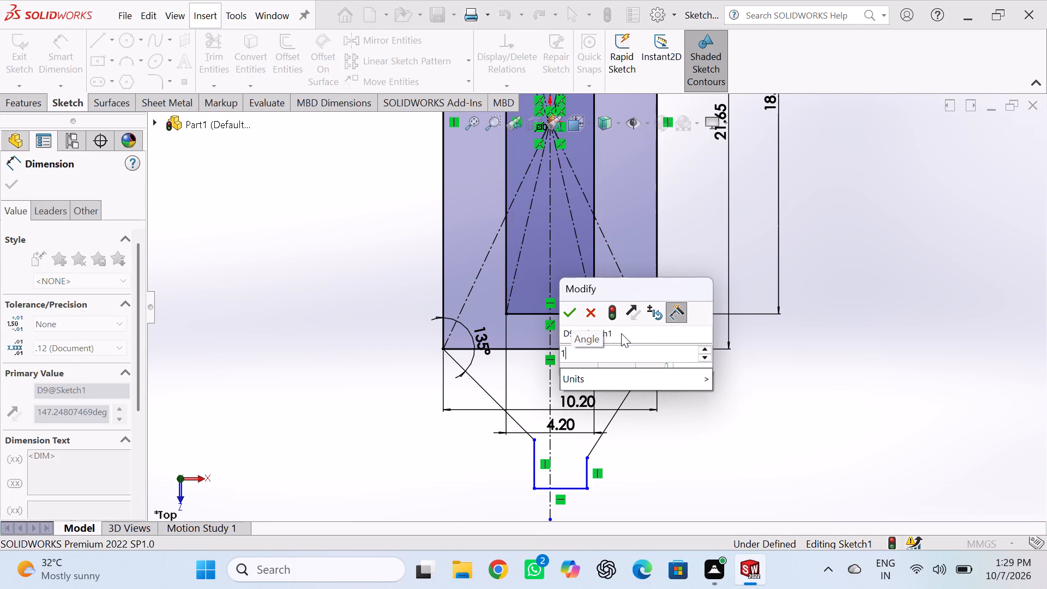
type("35")
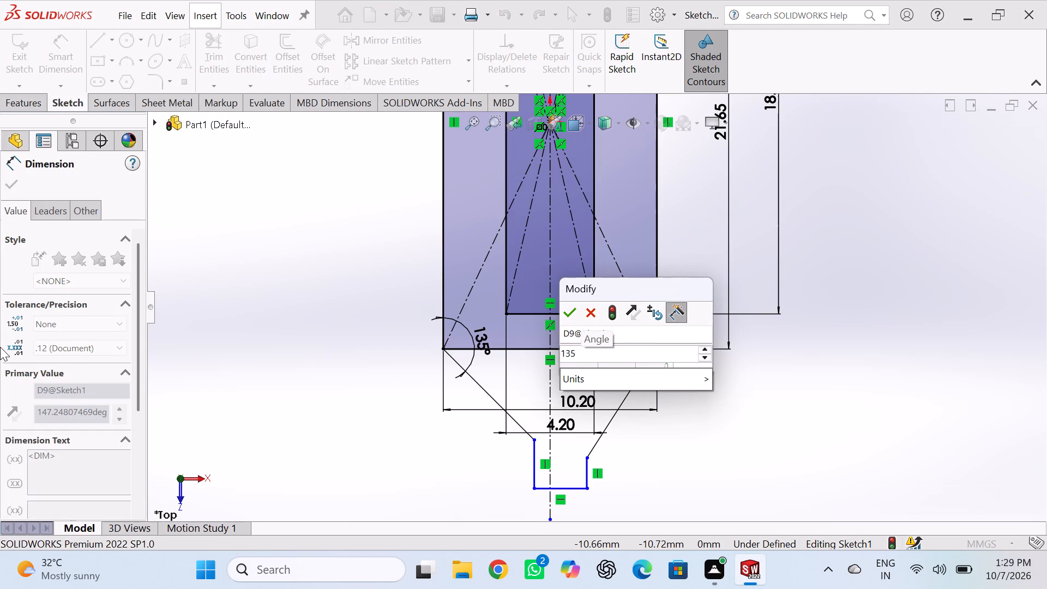
key("Return")
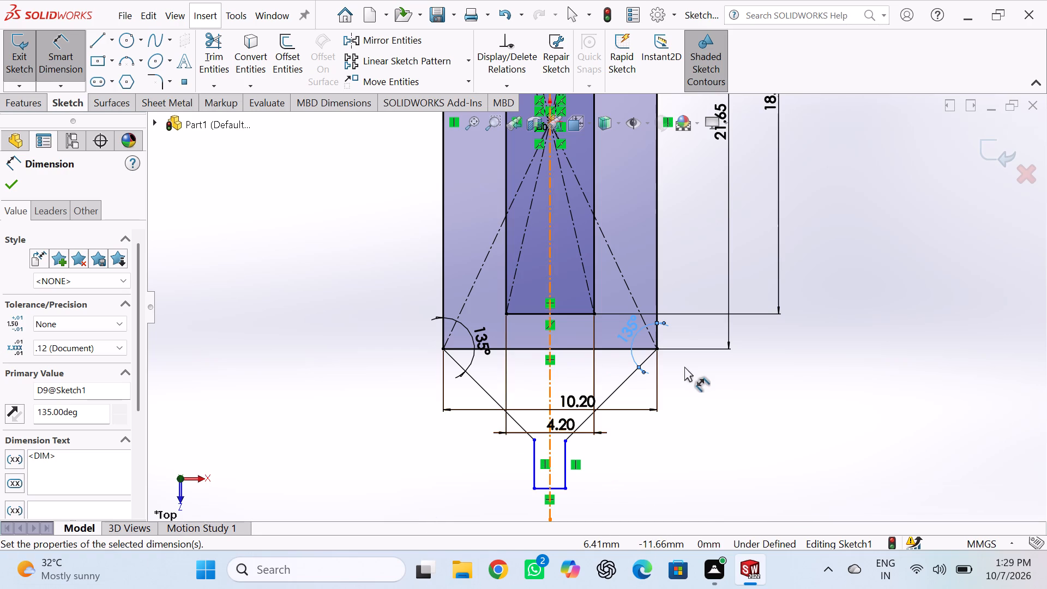
Dimension the vertical distance from the outer rectangle's bottom edge to the lower end of the right slanted line and set it to 3.35 mm.
left_click(607, 349)
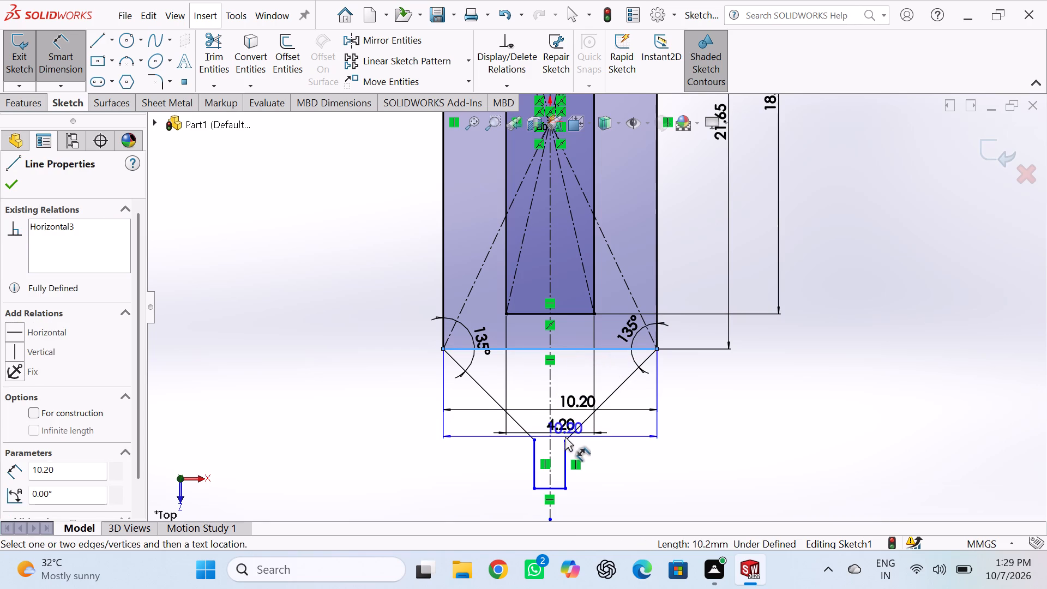
left_click(566, 438)
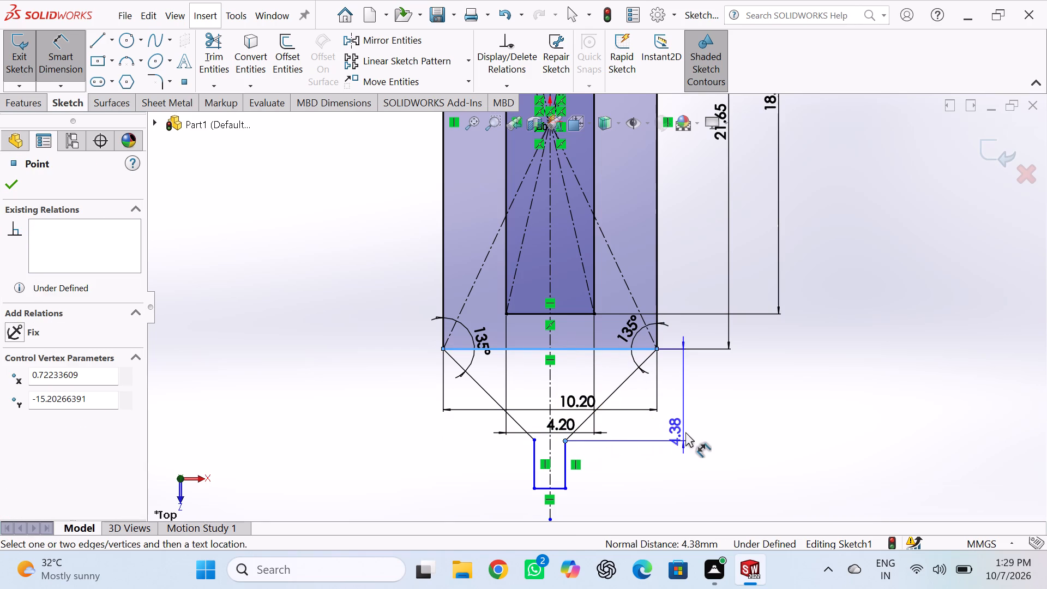
left_click(685, 432)
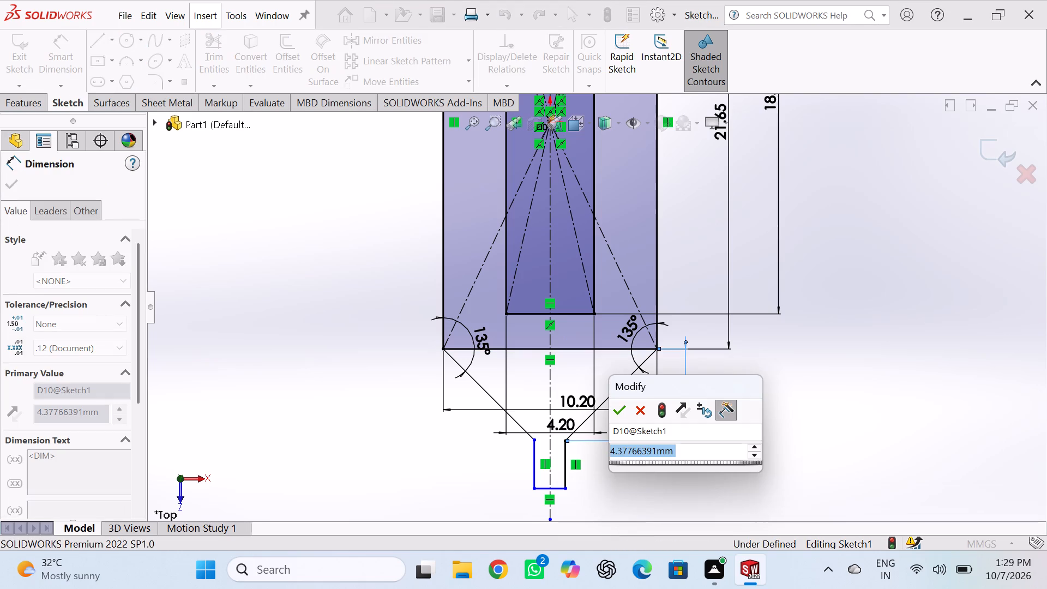
key("3")
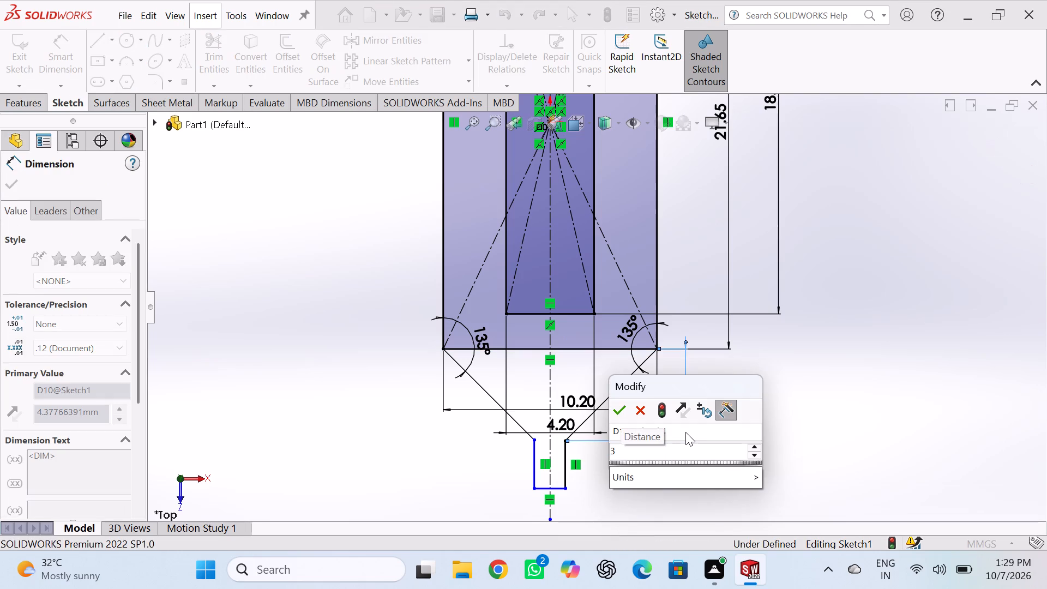
key("period")
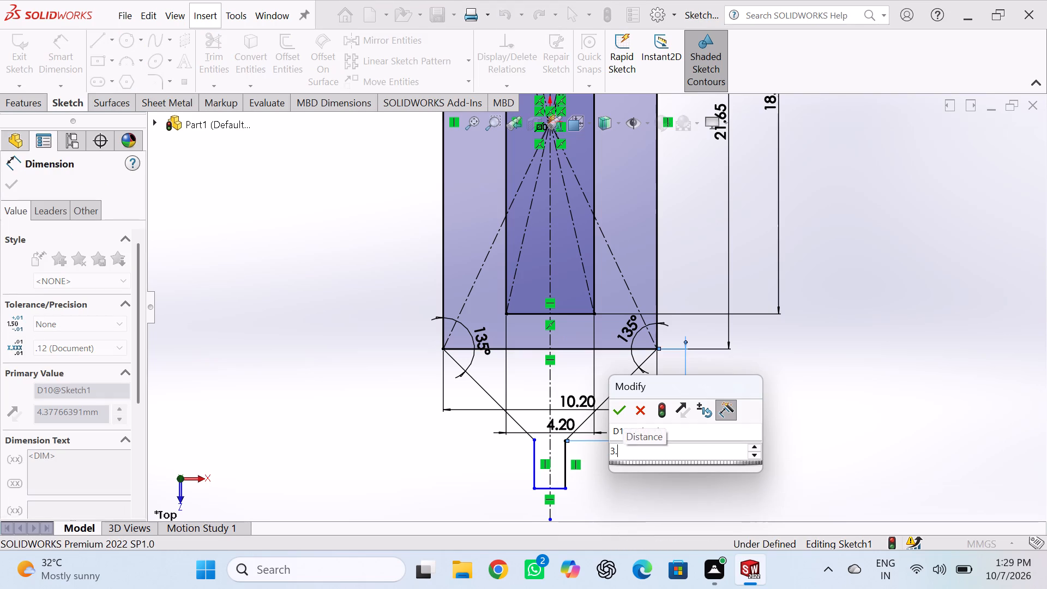
type("35")
key("Return")
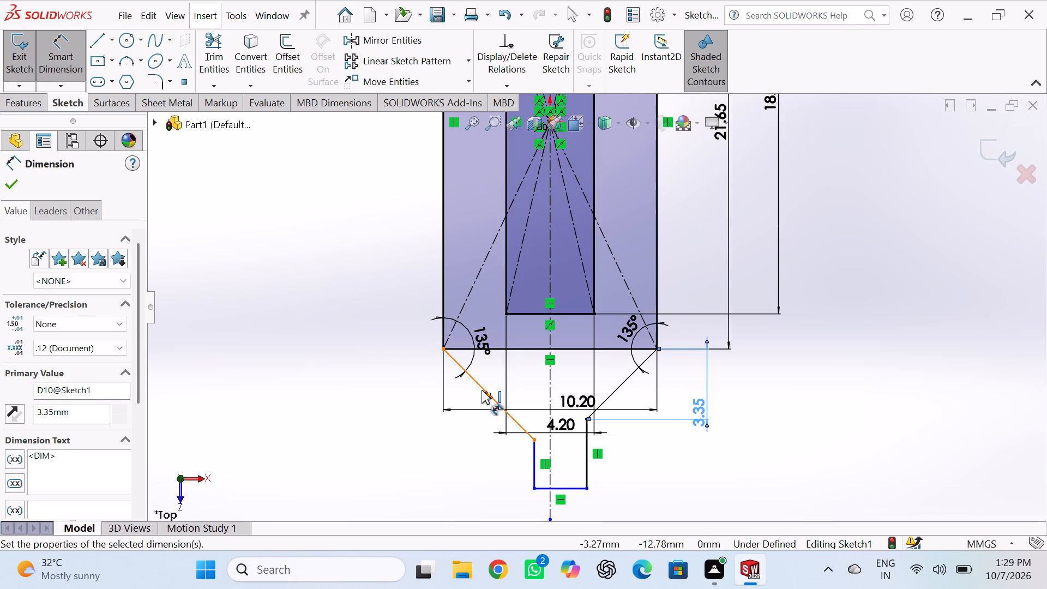
key("Escape")
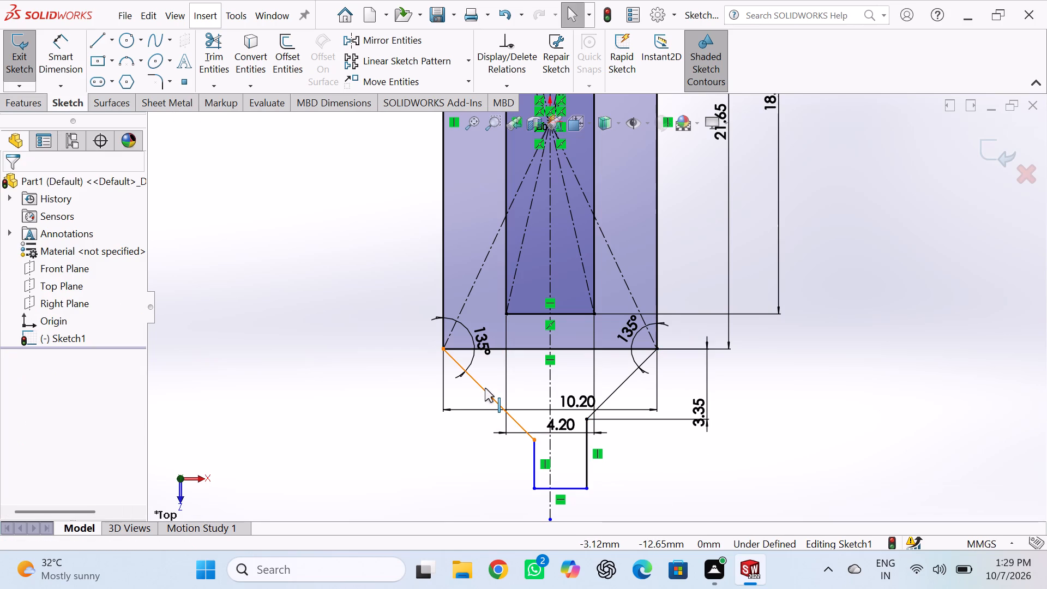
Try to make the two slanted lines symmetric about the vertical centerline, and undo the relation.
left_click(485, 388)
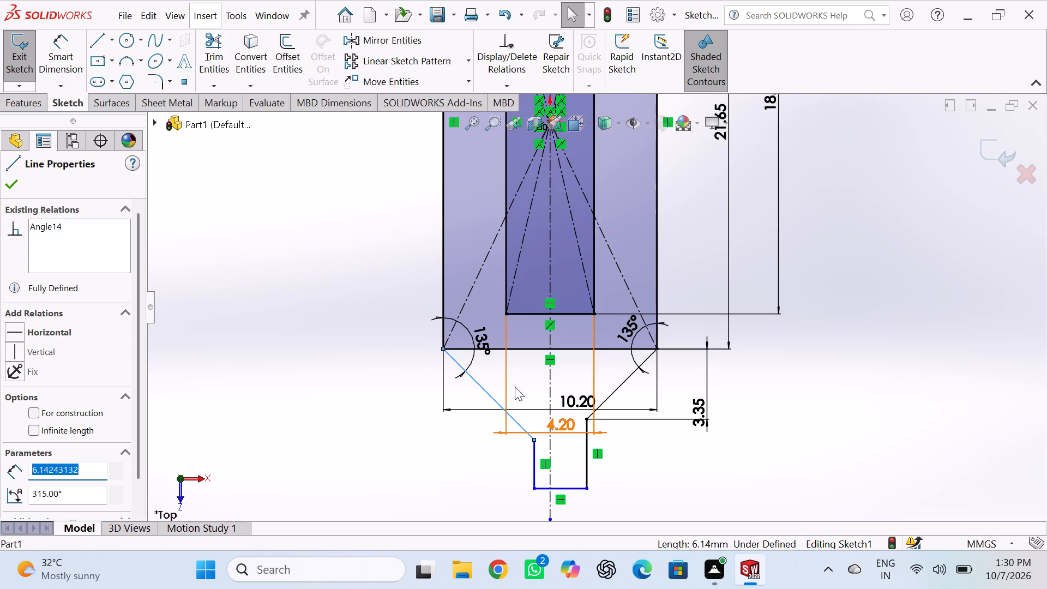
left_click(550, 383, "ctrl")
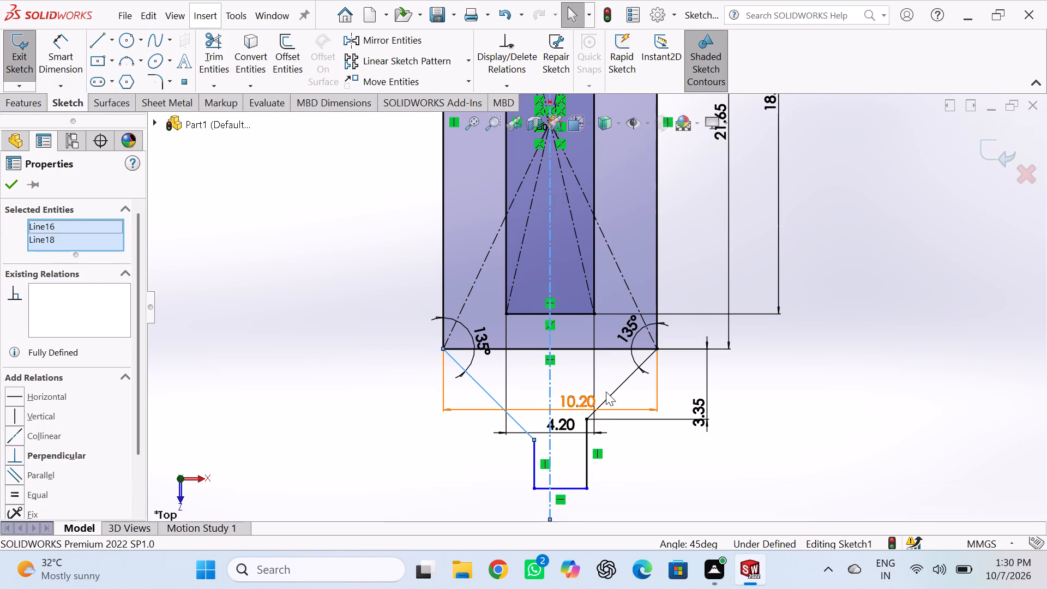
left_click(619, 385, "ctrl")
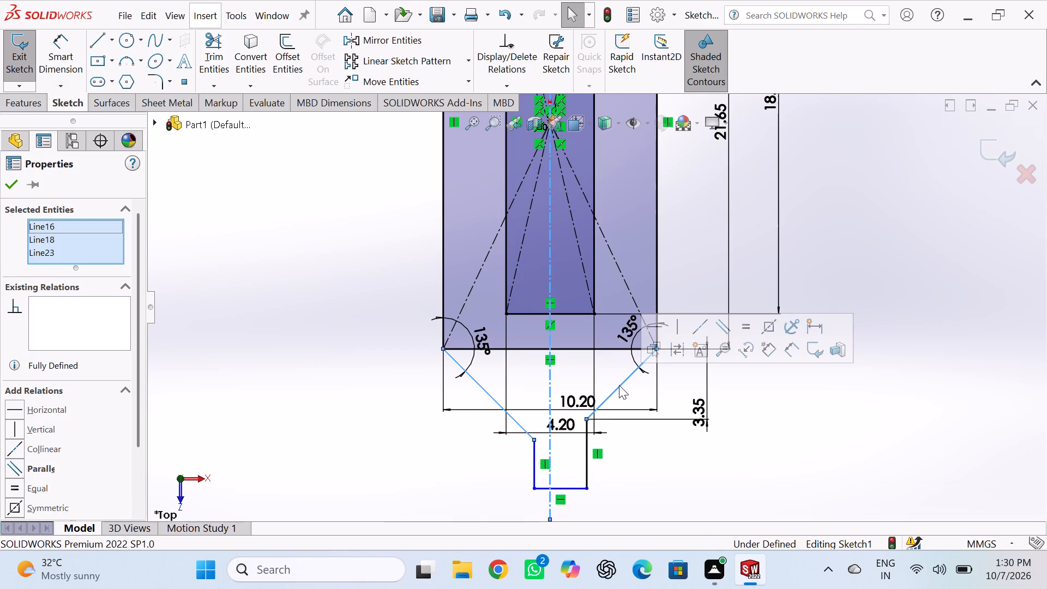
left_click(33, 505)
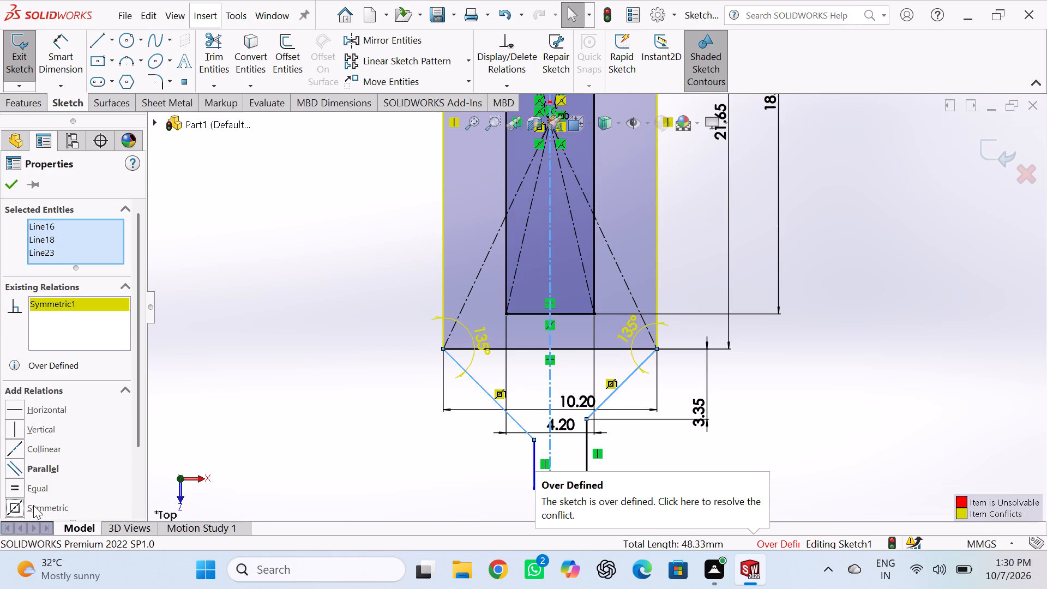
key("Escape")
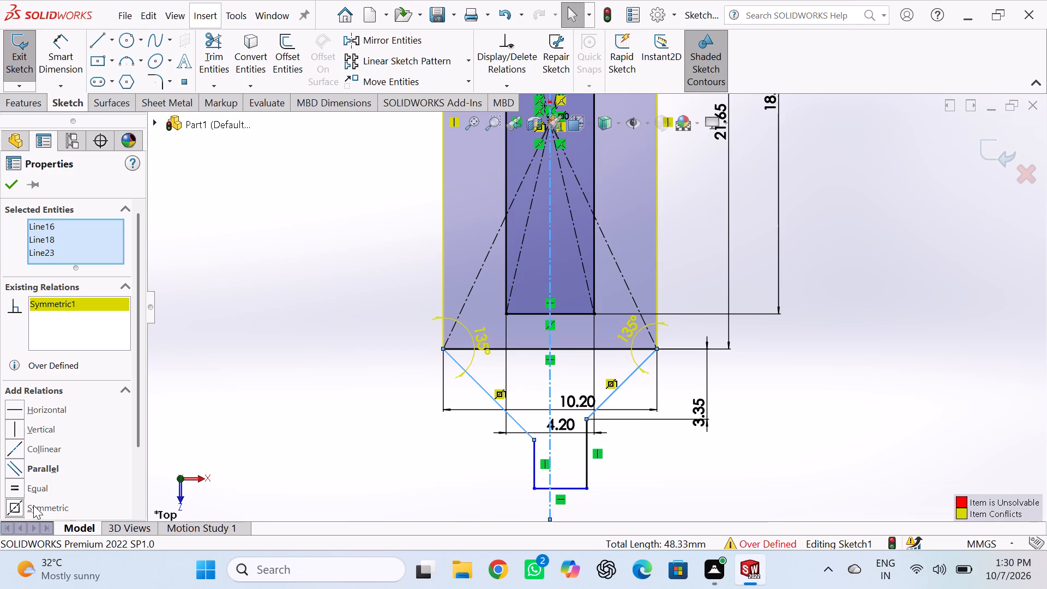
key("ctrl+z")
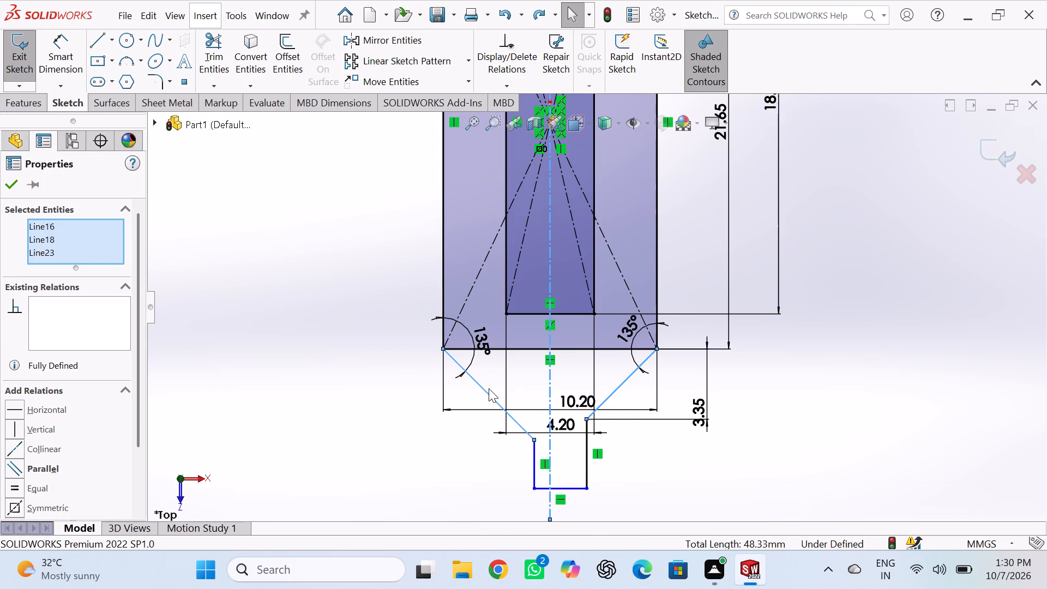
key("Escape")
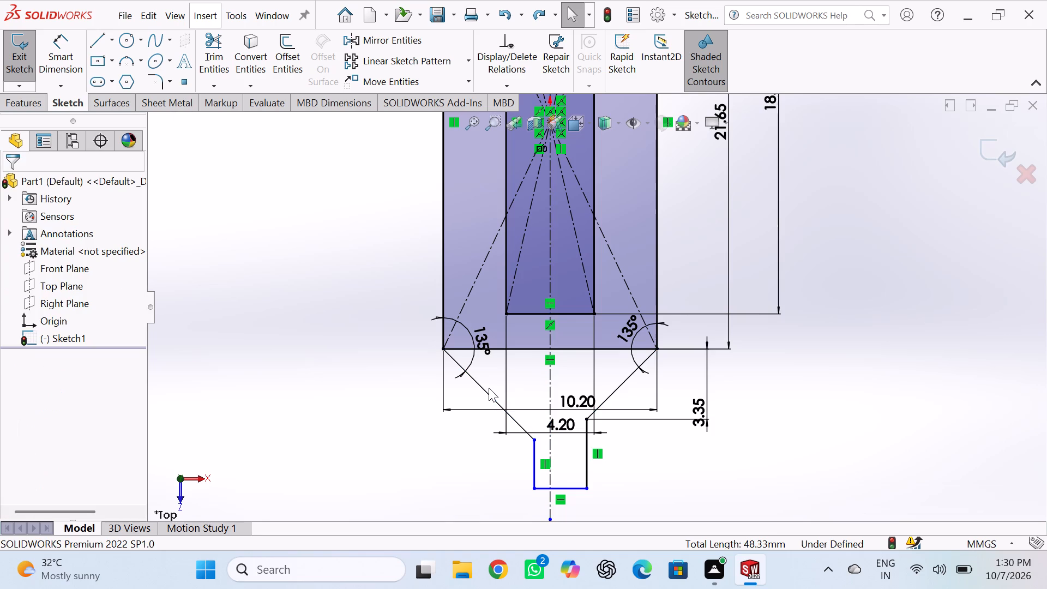
Add an Equal relation between the left and right slanted lines of the bottom extension.
left_click(486, 392)
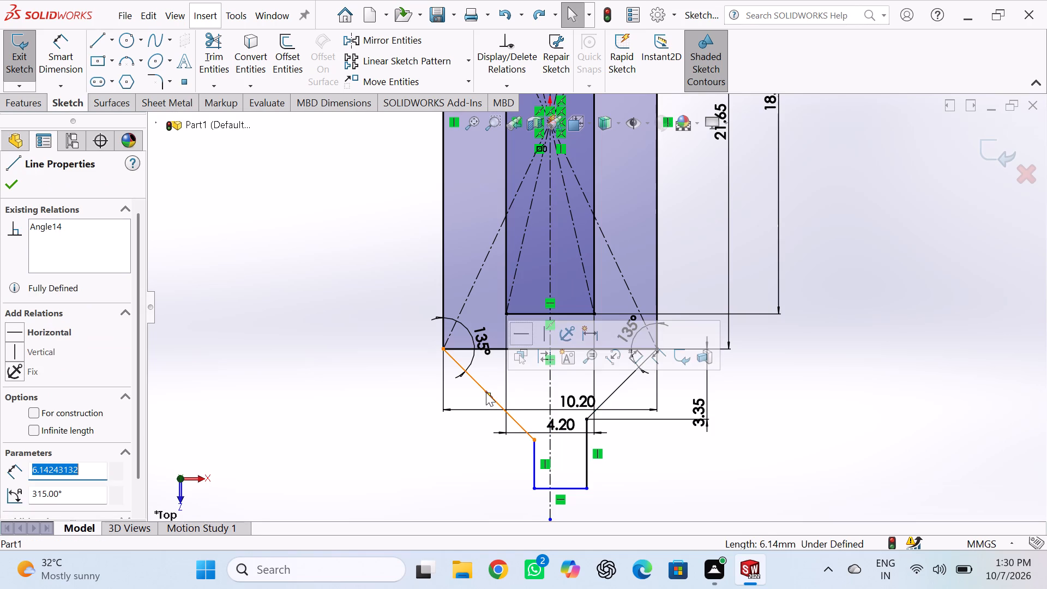
left_click(615, 394, "ctrl")
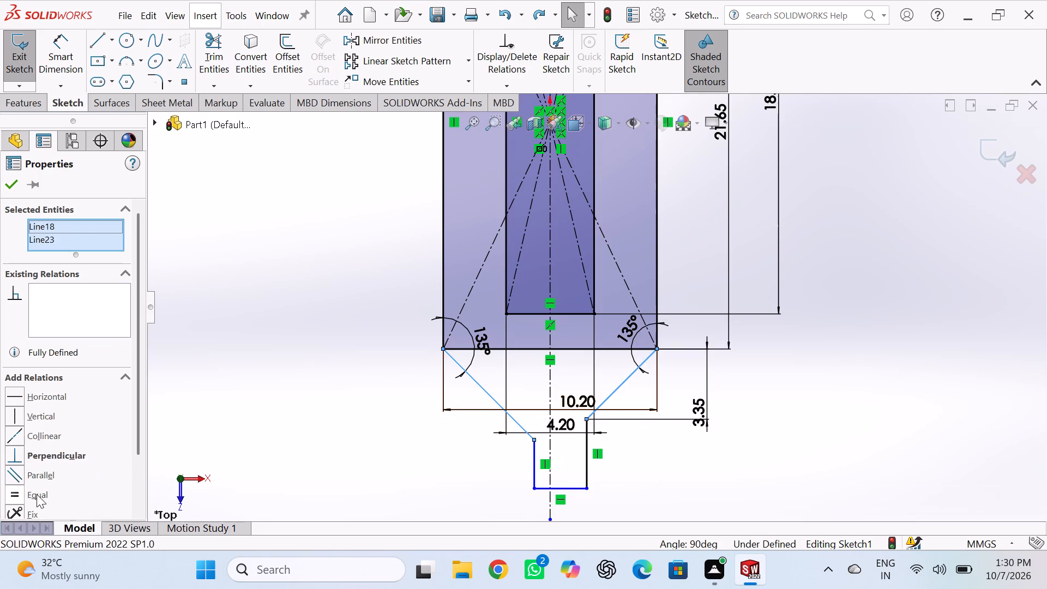
left_click(37, 494)
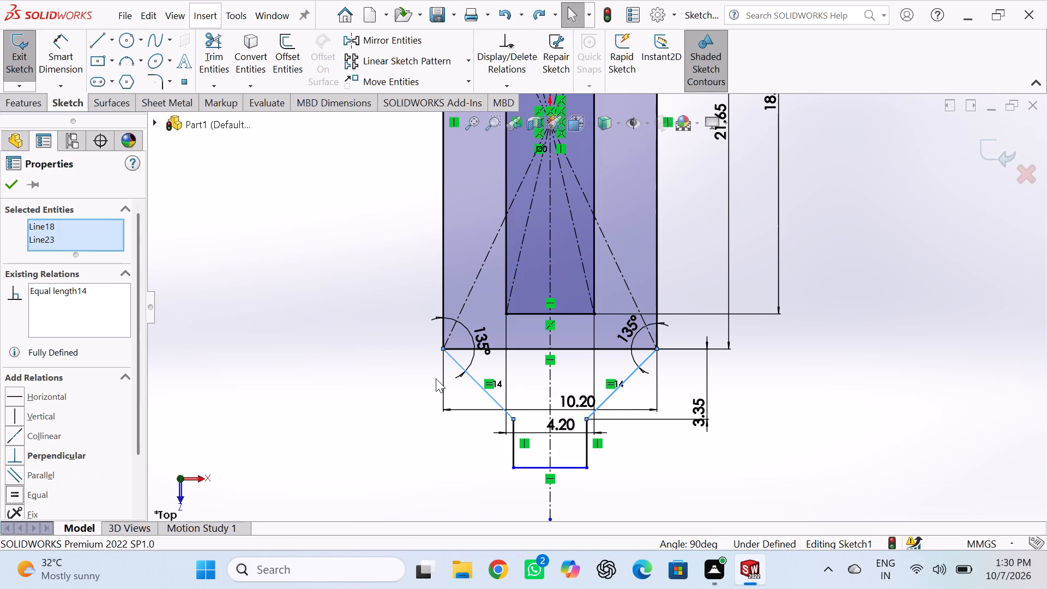
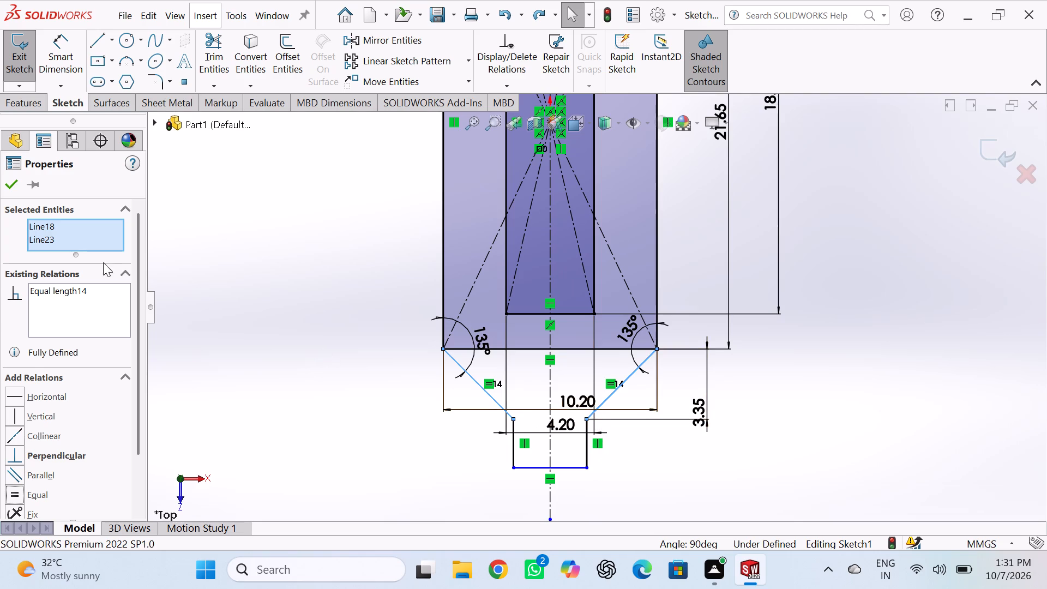
Dimension the right vertical line of the bottom extension and set its length to 2 mm.
left_click(47, 63)
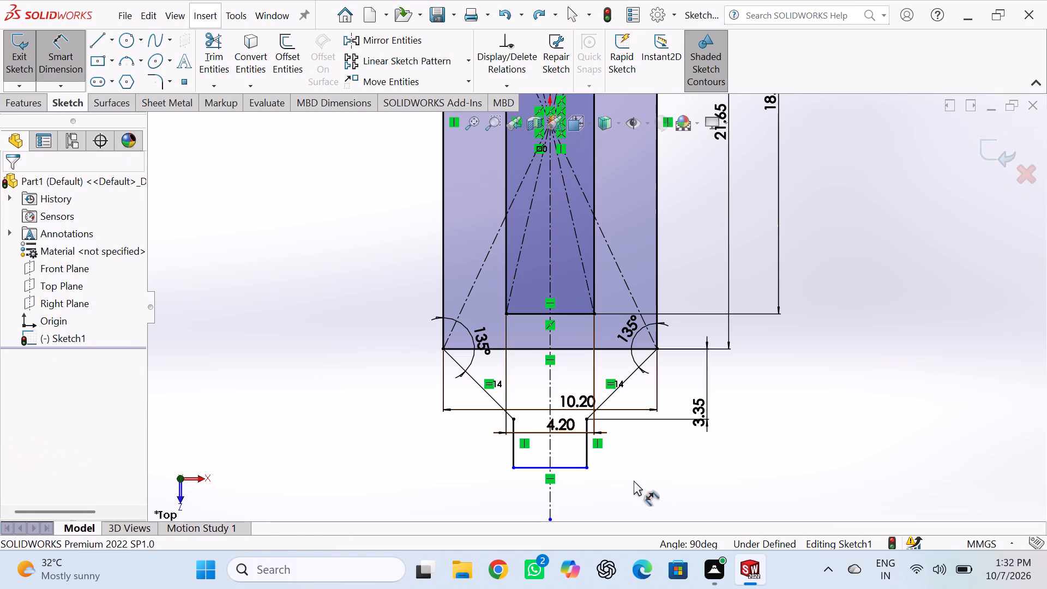
left_click(586, 449)
left_click(630, 450)
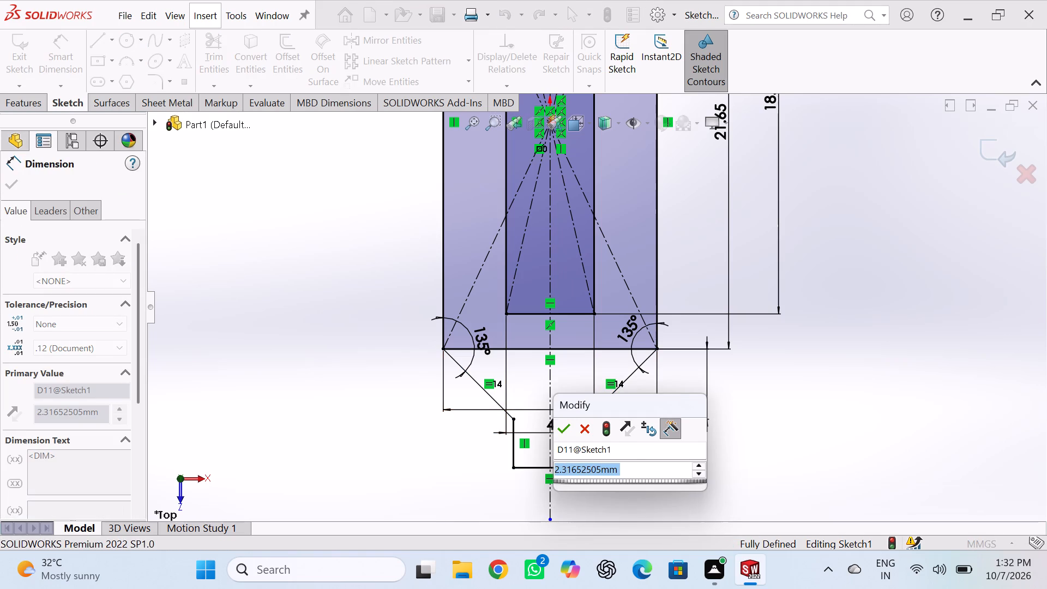
key("2")
key("Return")
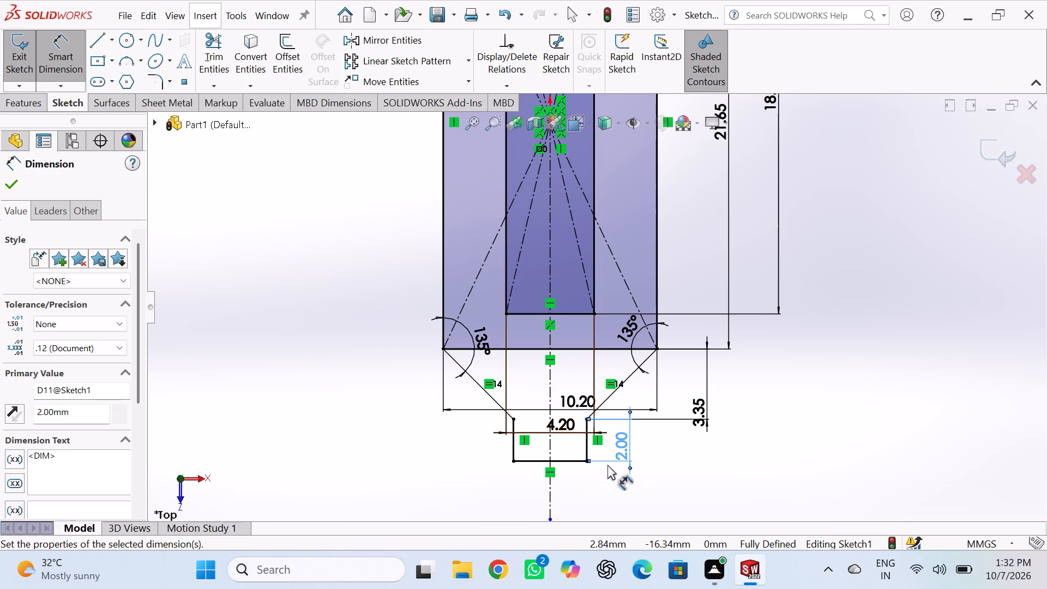
Trim away both halves of the outer rectangle's bottom edge where it crosses the top of the tapered extension.
left_click(216, 58)
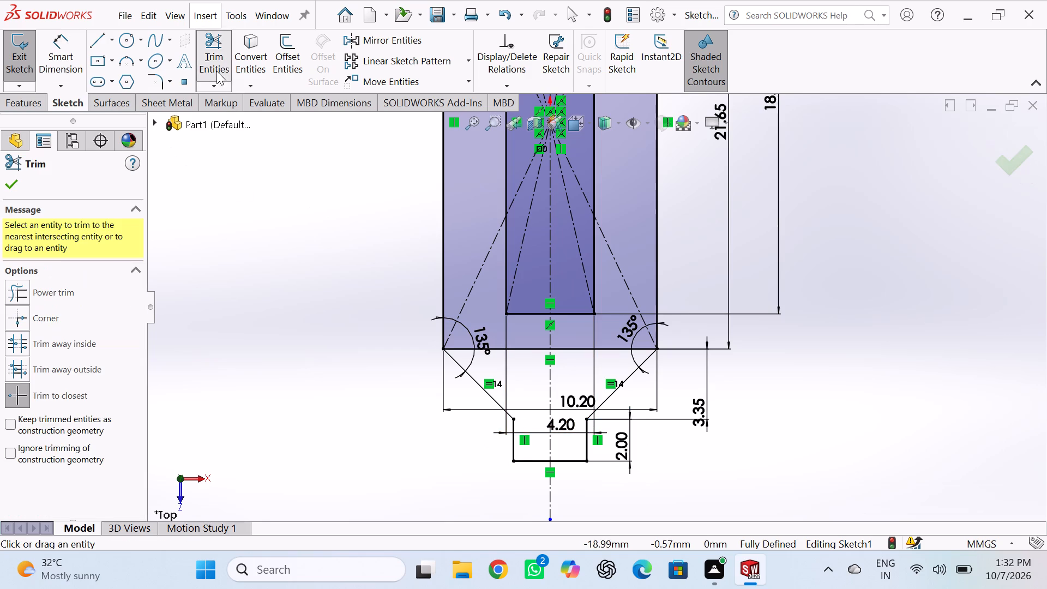
left_click(523, 349)
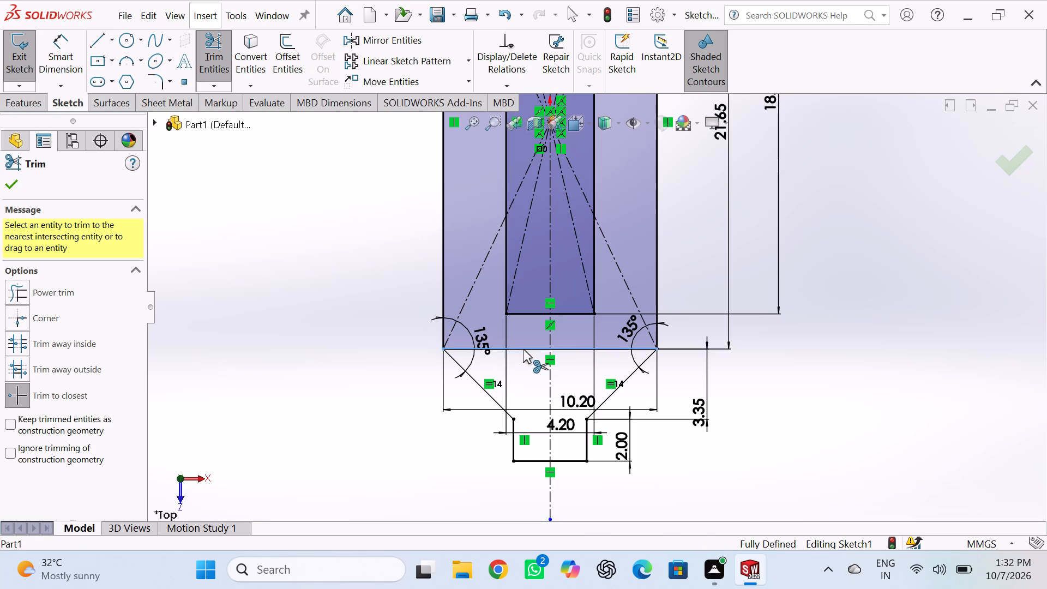
left_click(580, 348)
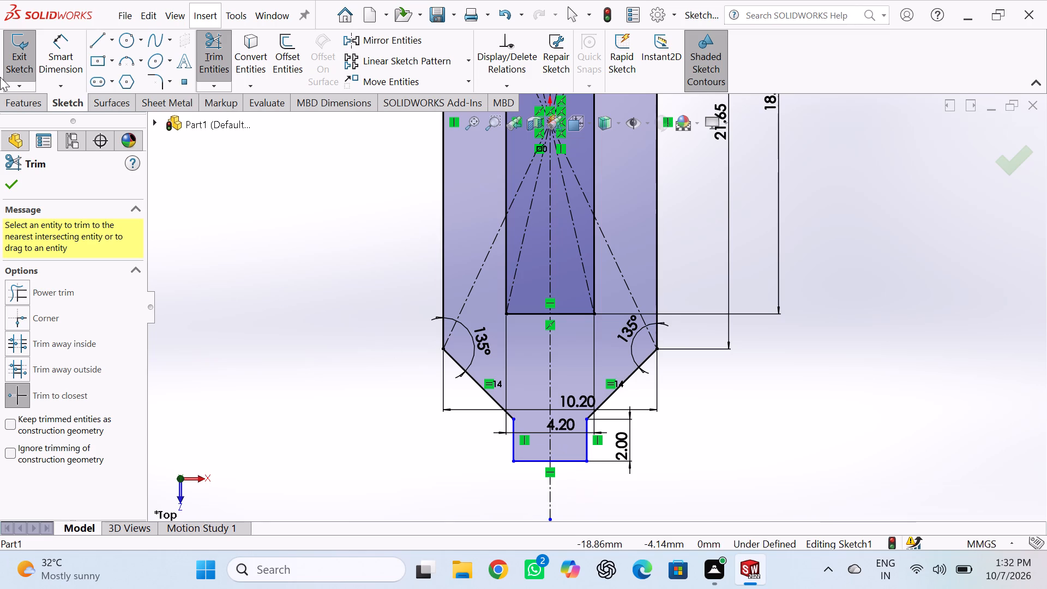
Dimension the bottom horizontal line of the extension and set its width to 3.50 mm.
left_click(64, 56)
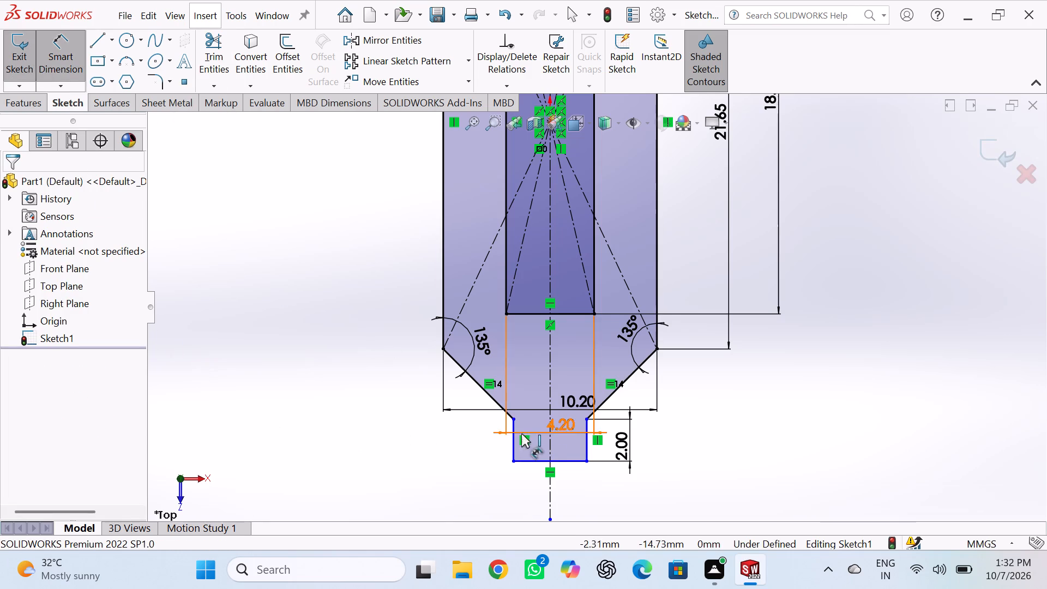
left_click(579, 462)
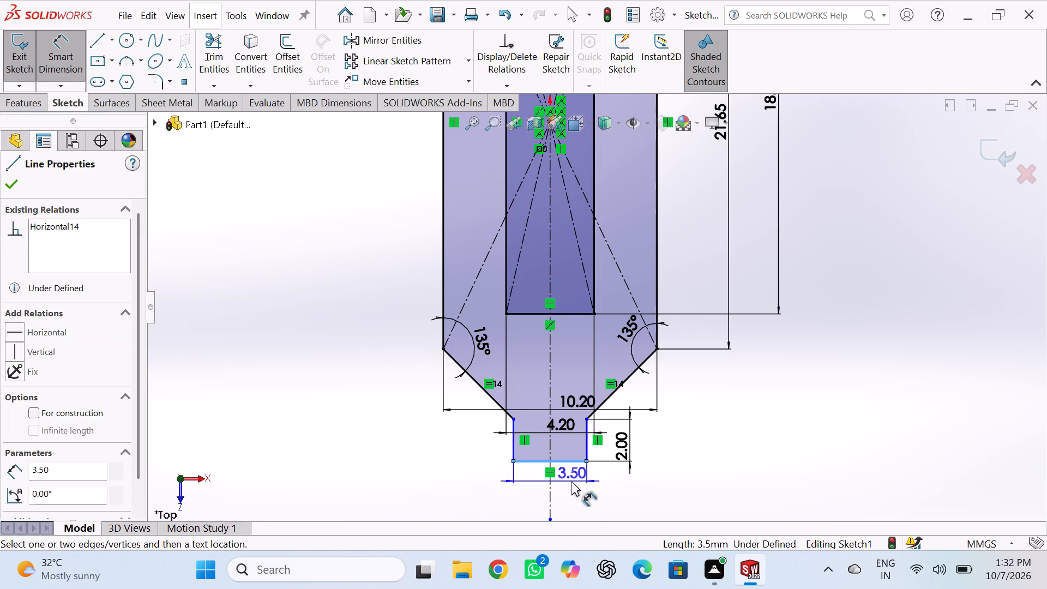
left_click(571, 481)
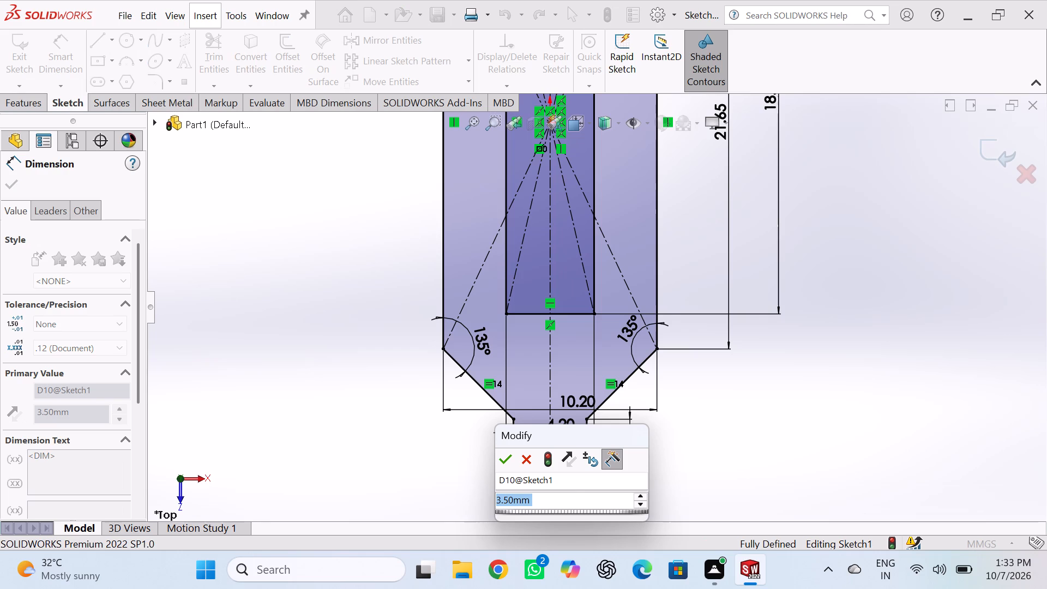
key("3")
key("period")
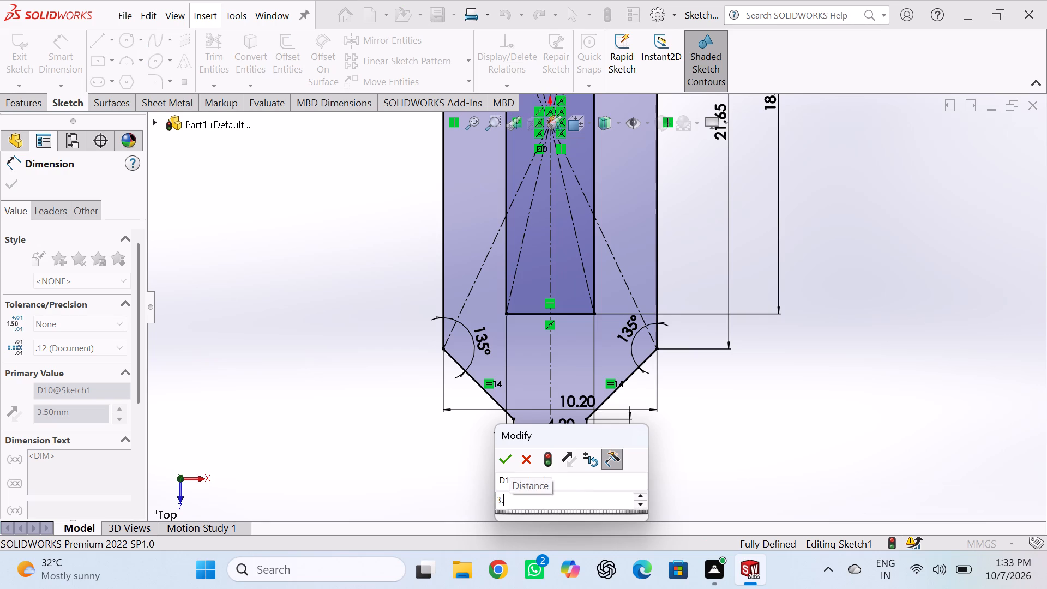
key("5")
key("0")
key("Return")
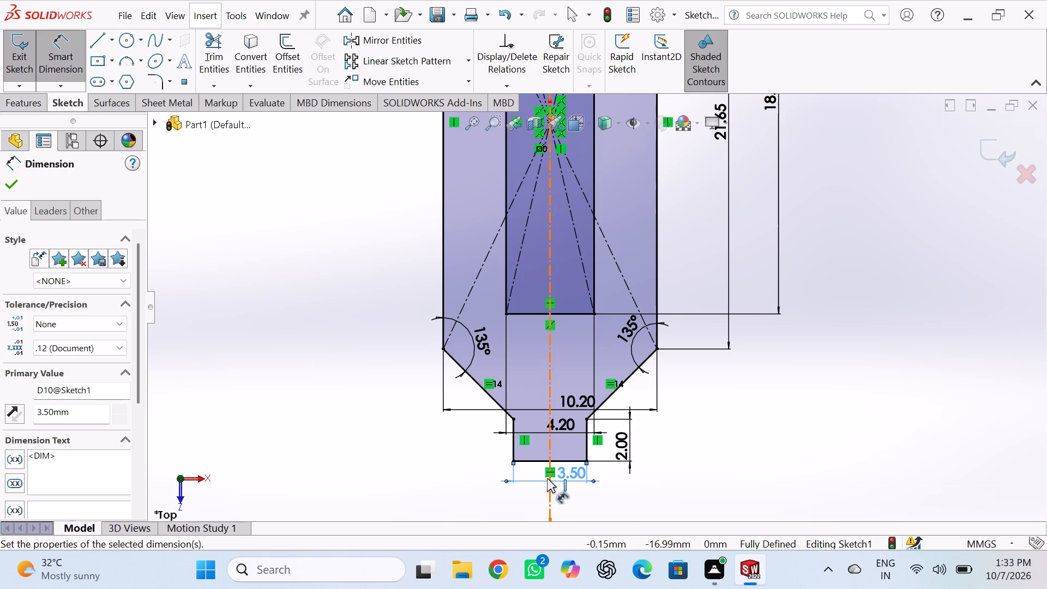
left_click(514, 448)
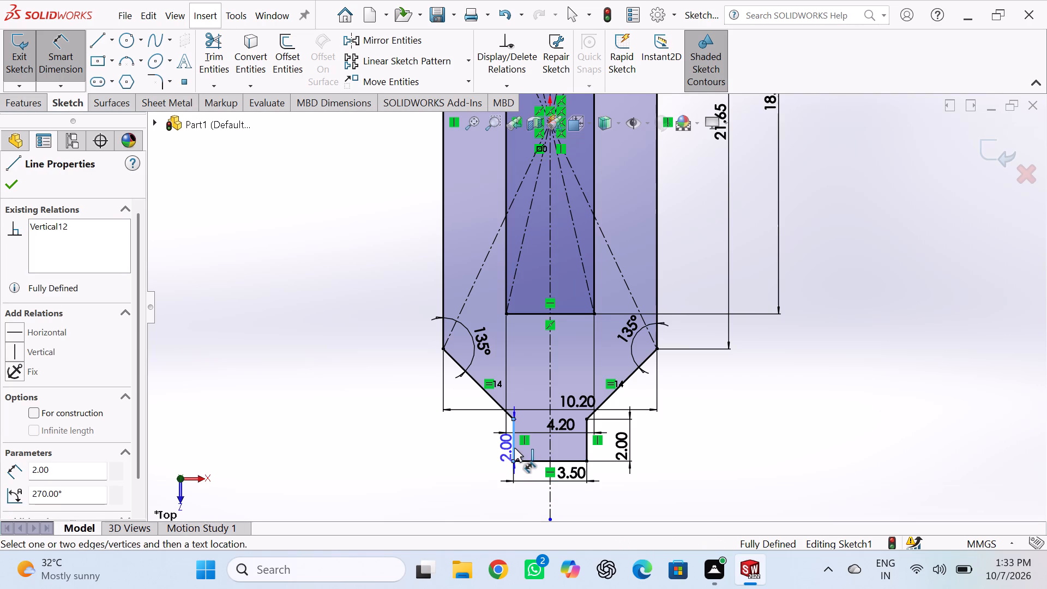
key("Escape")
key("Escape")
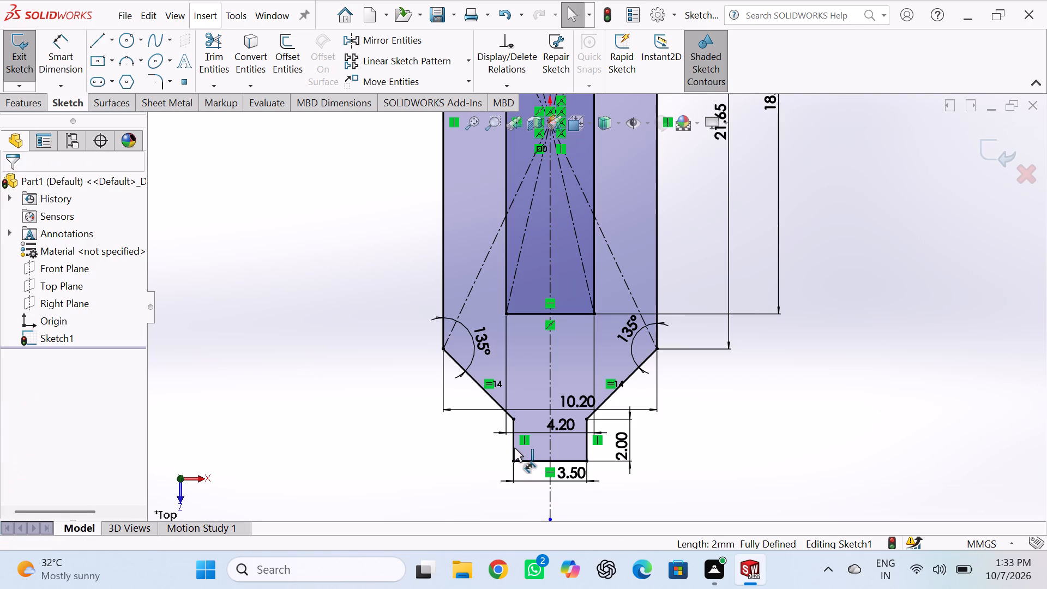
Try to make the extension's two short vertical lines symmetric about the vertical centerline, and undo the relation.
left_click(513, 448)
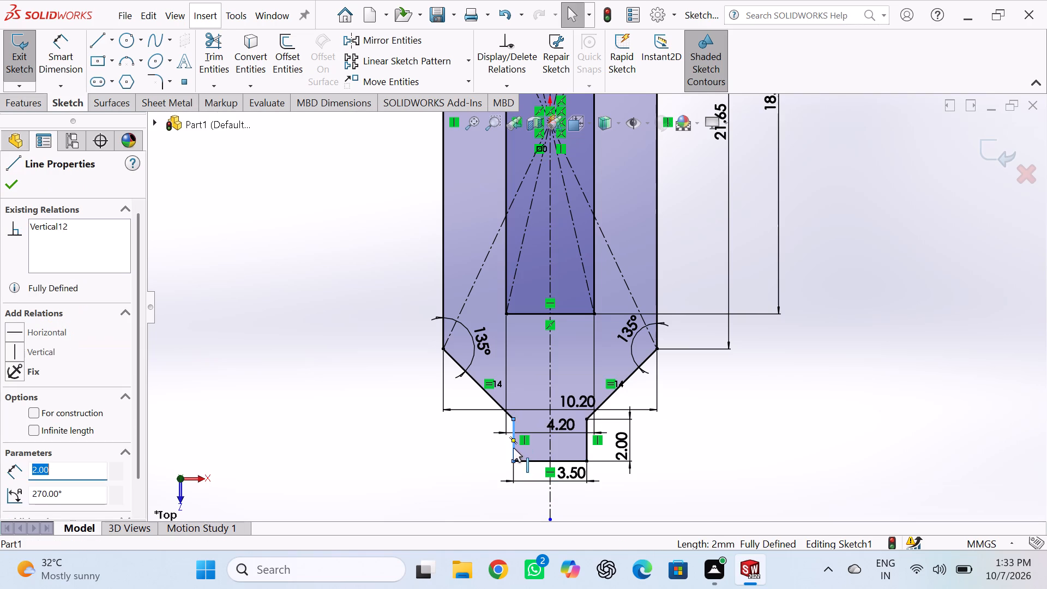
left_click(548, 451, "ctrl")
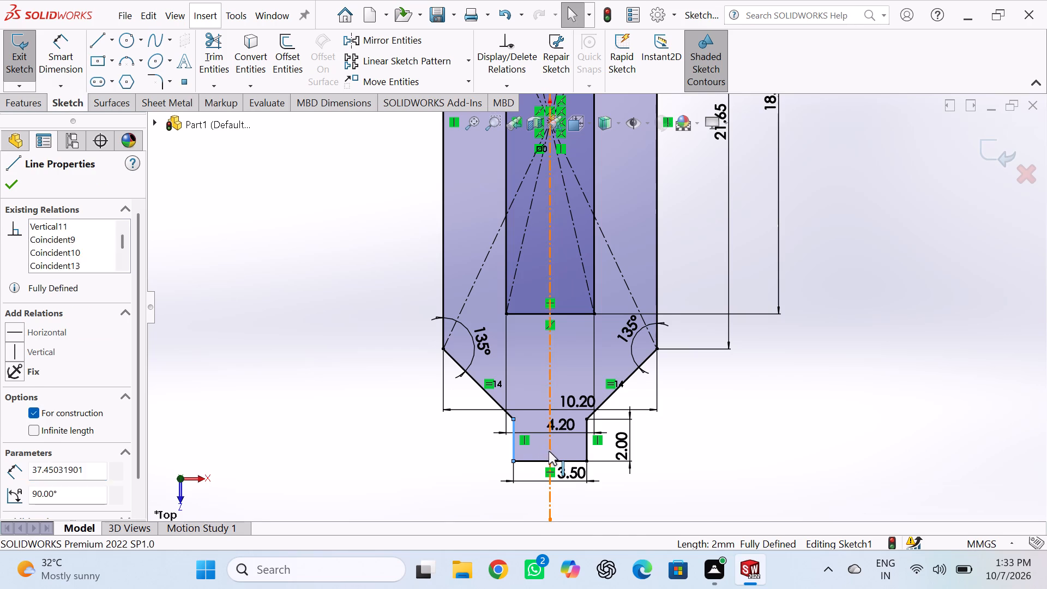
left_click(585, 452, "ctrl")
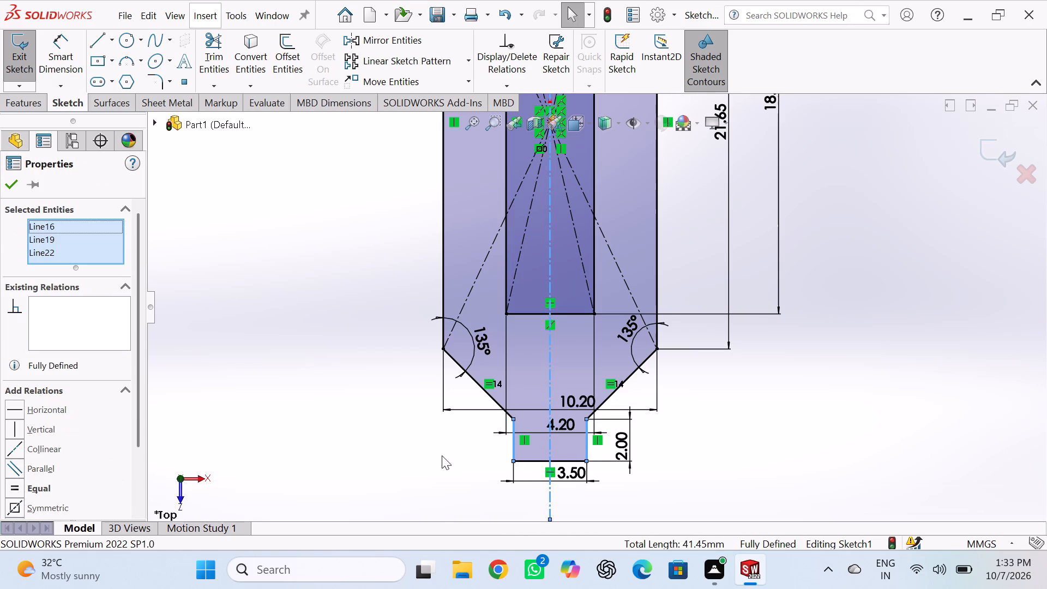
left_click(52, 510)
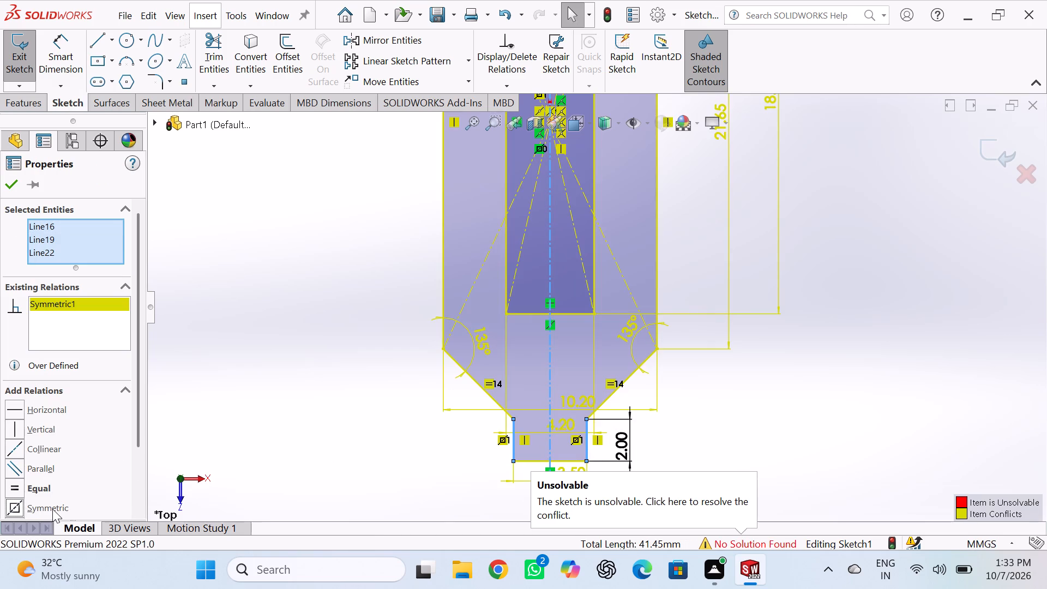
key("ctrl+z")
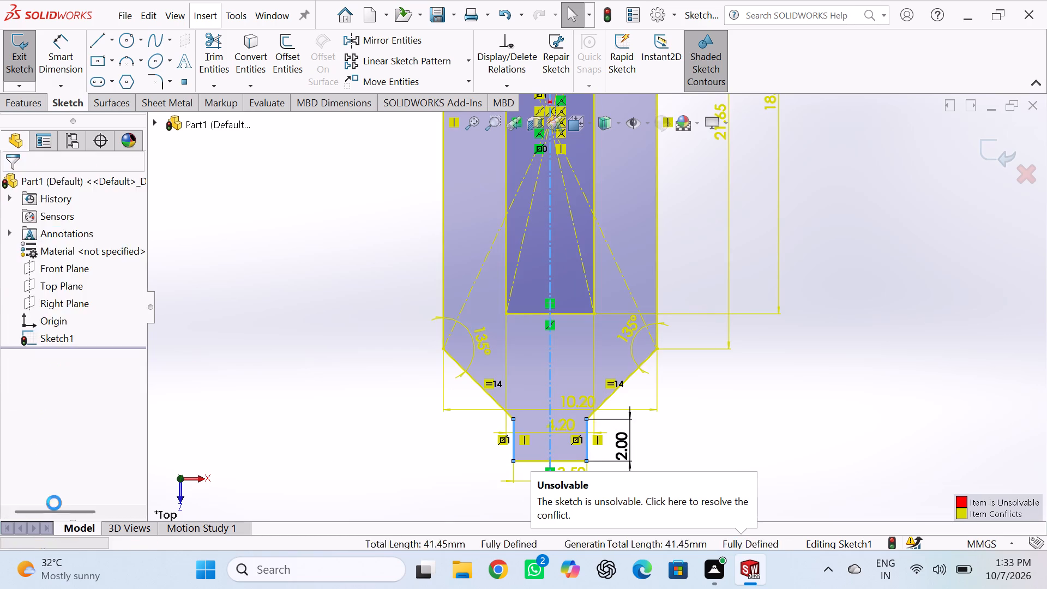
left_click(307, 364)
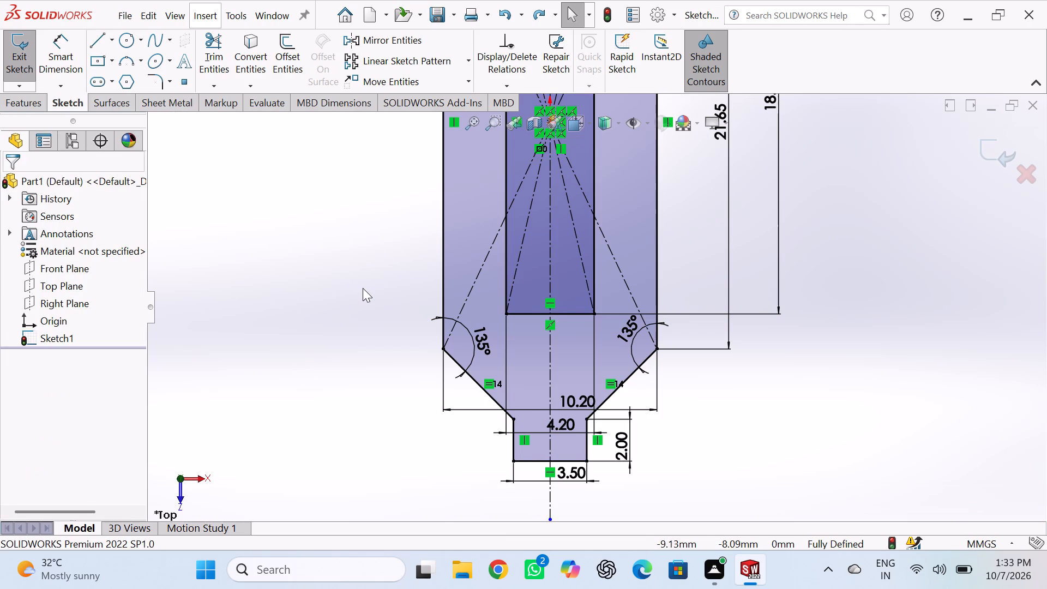
Mirror the slot's top arc about the Front Plane to copy it onto the slot's lower end.
scroll(363, 288, "up", 6)
scroll(362, 288, "down", 4)
scroll(362, 288, "up", 5)
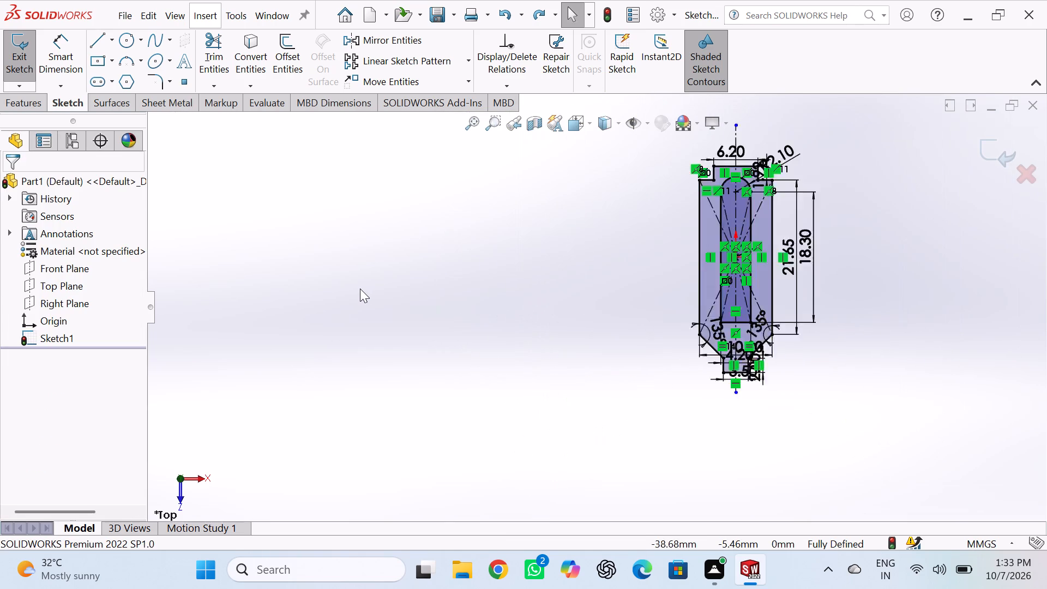
scroll(360, 289, "up", 1)
scroll(861, 261, "down", 3)
scroll(550, 197, "down", 2)
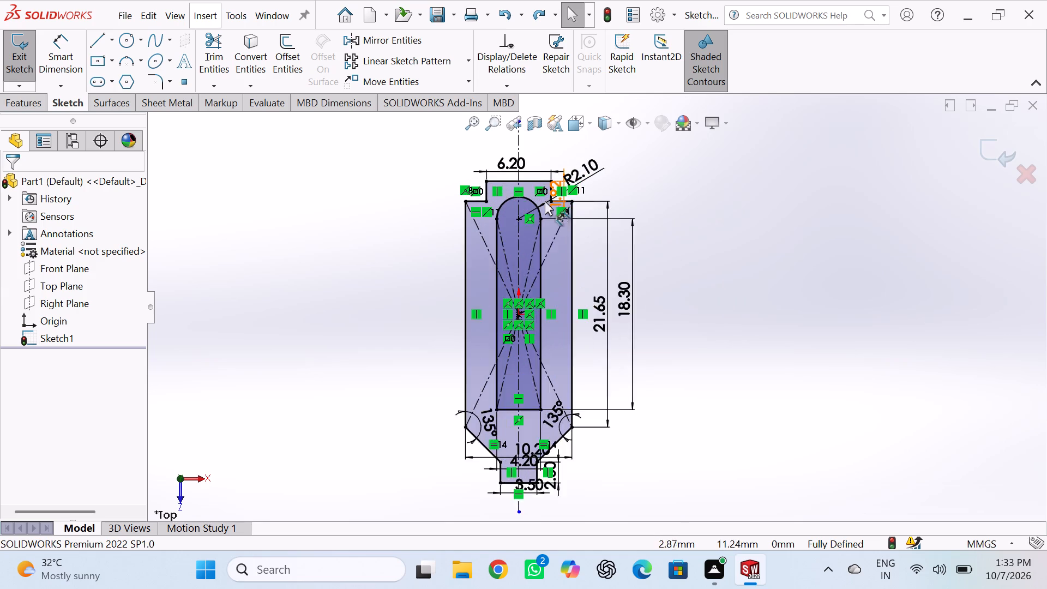
scroll(545, 201, "down", 1)
left_click(530, 211)
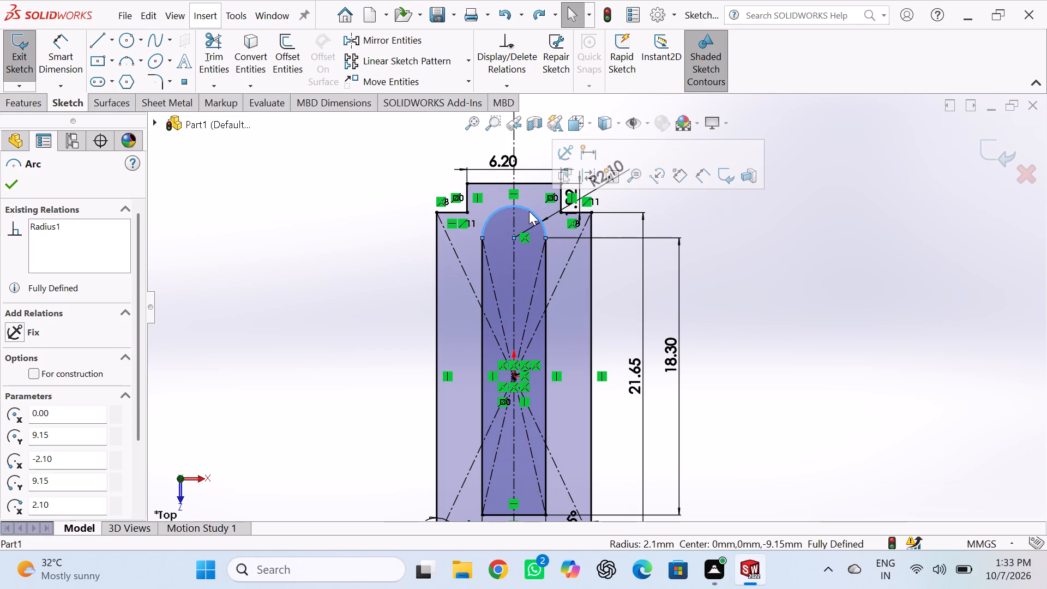
left_click(381, 43)
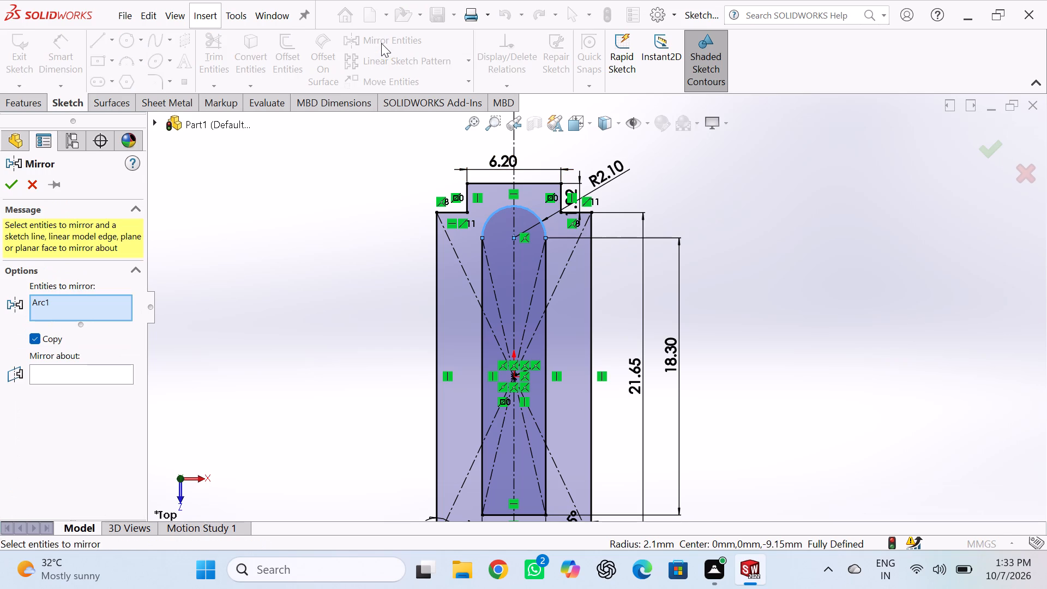
left_click(119, 374)
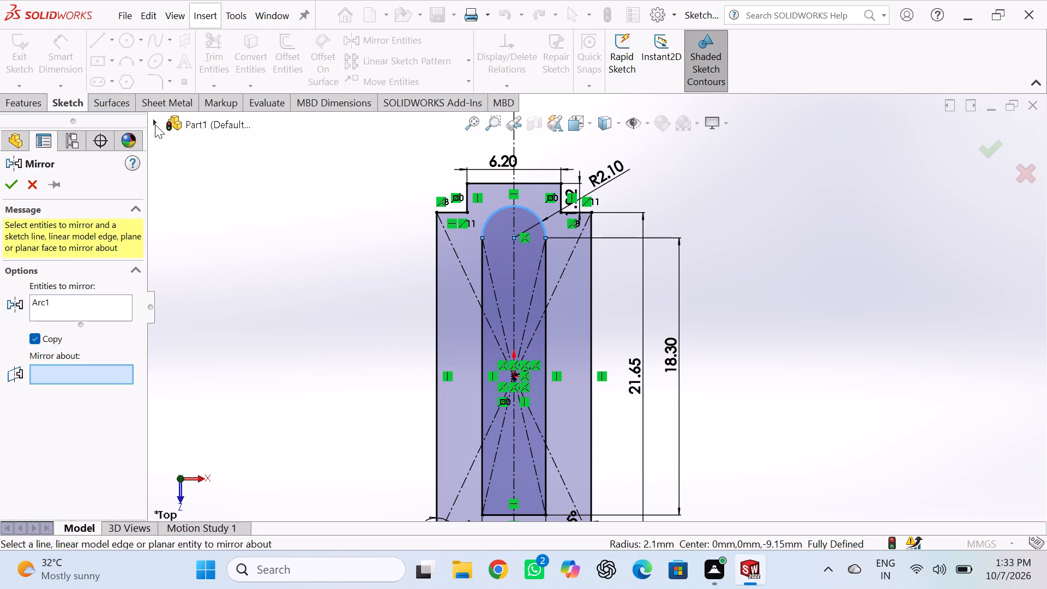
left_click(155, 119)
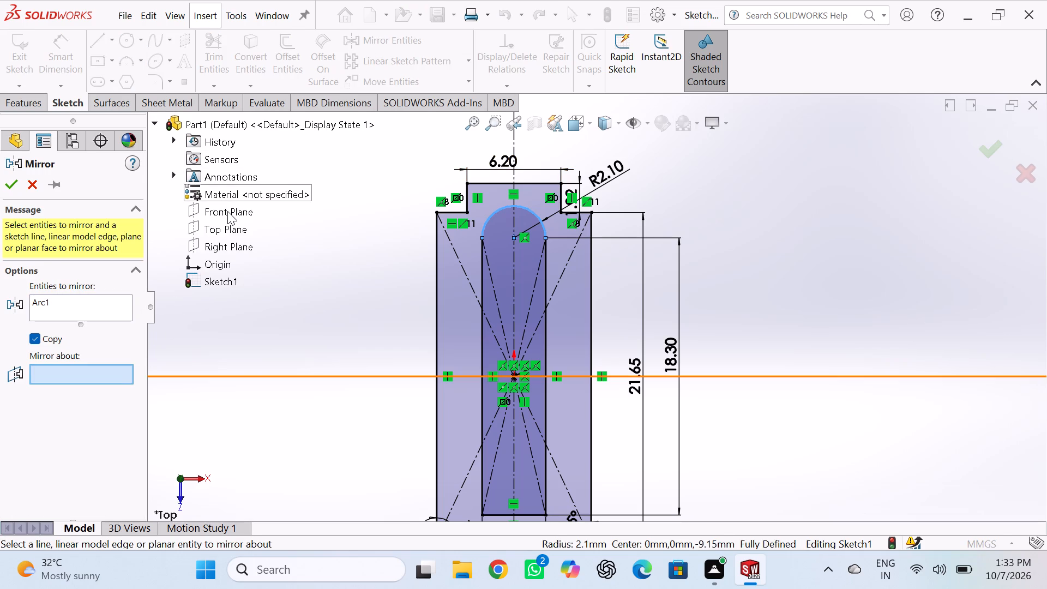
left_click(227, 211)
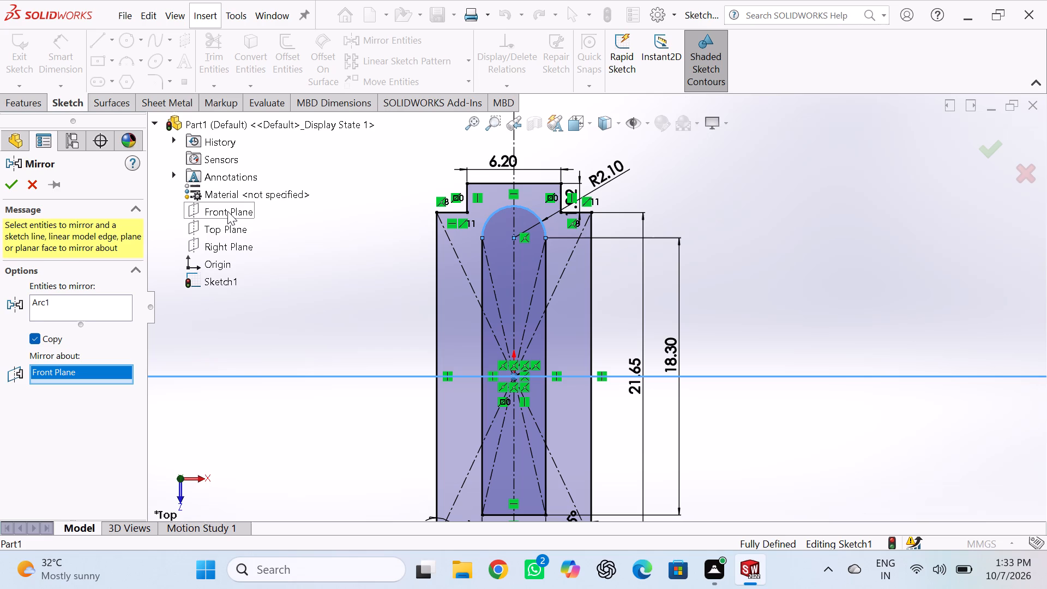
left_click(16, 178)
Trim the straight bottom edge of the inner slot above the mirrored arc, accepting deletion of its attached relation.
scroll(317, 235, "up", 3)
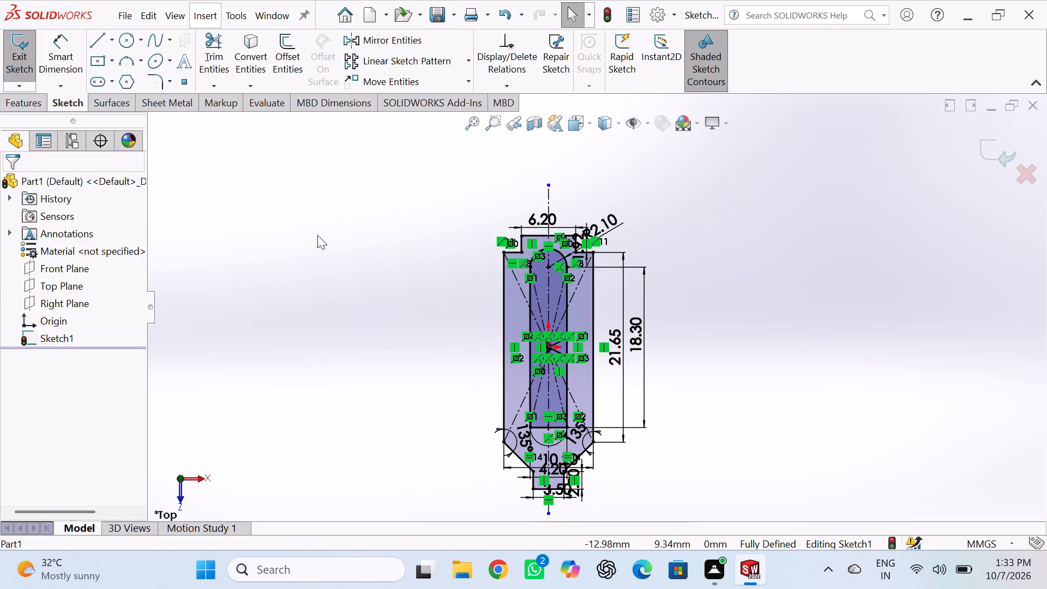
scroll(549, 429, "down", 5)
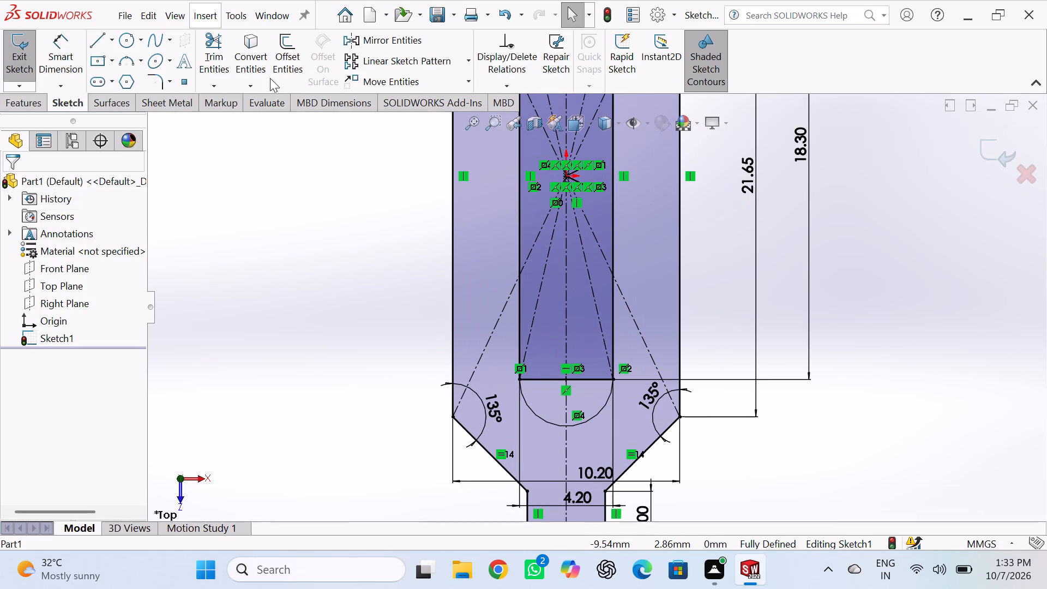
left_click(217, 56)
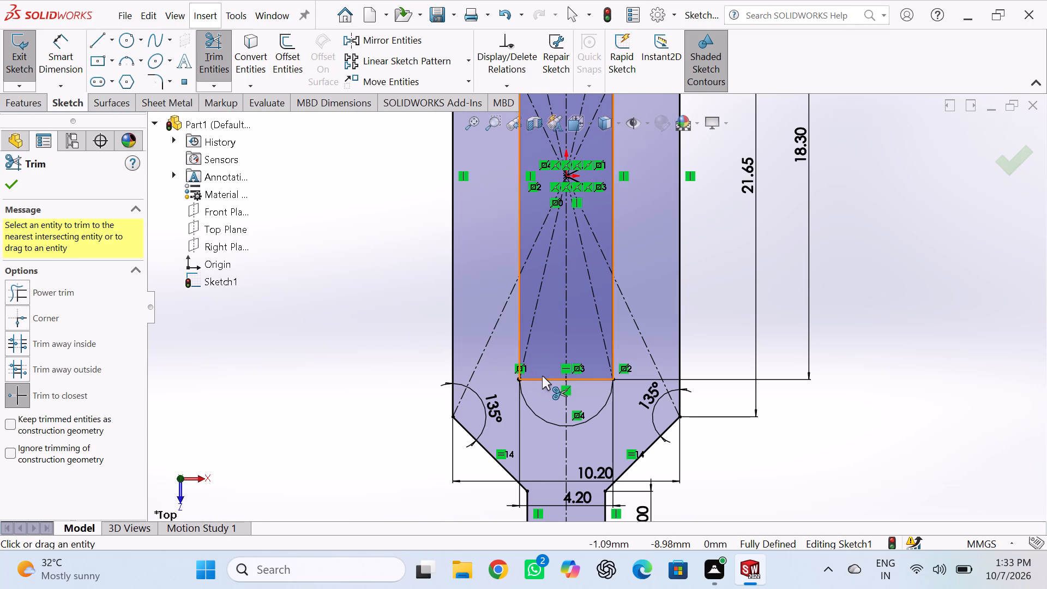
left_click(544, 378)
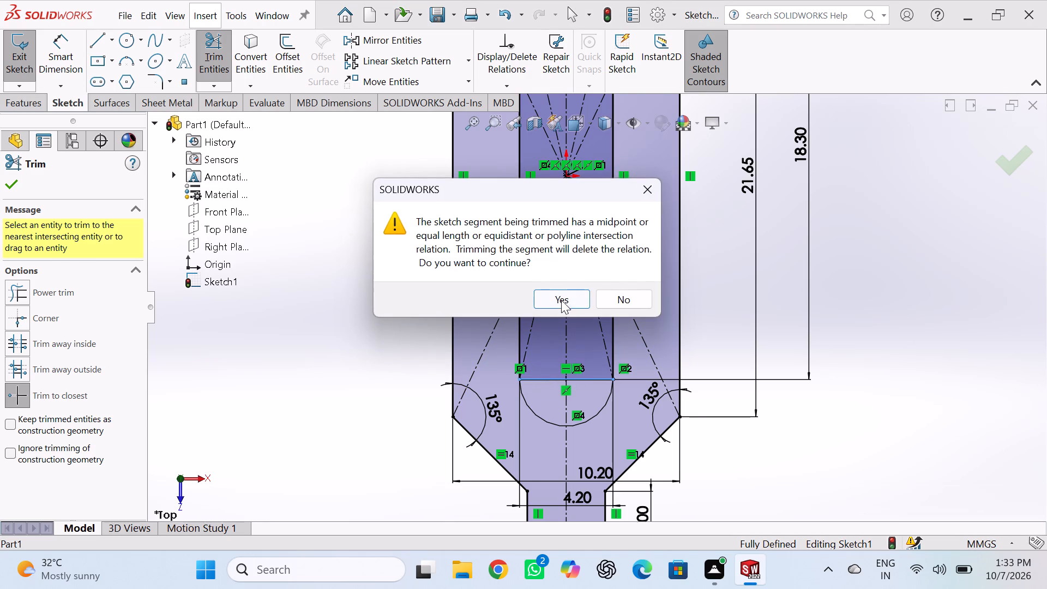
left_click(561, 299)
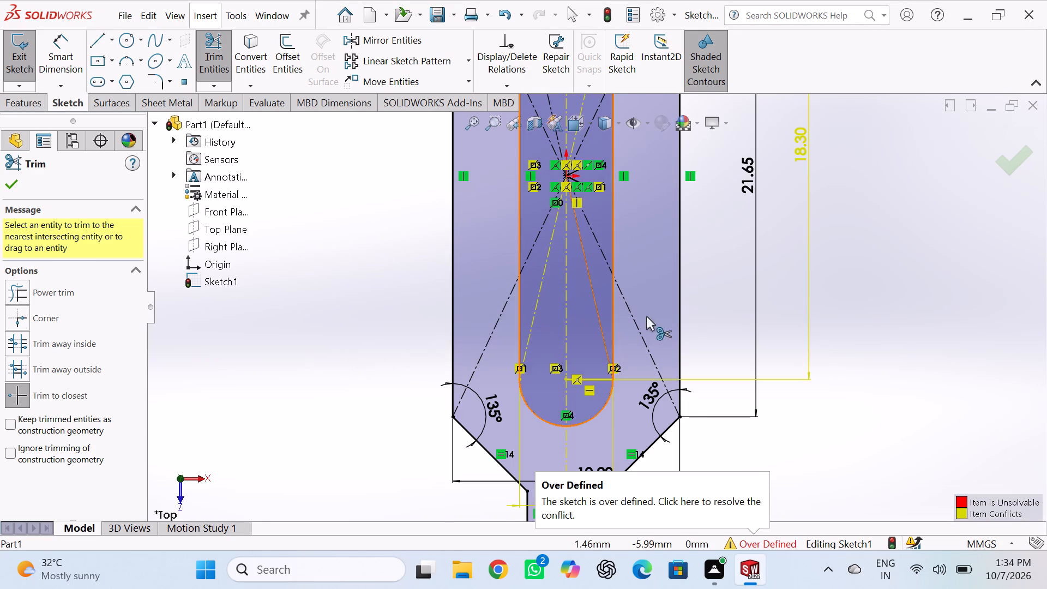
Examine the relations and dimensions at both ends of the inner slot and around the bottom extension.
scroll(703, 326, "up", 5)
scroll(604, 180, "down", 3)
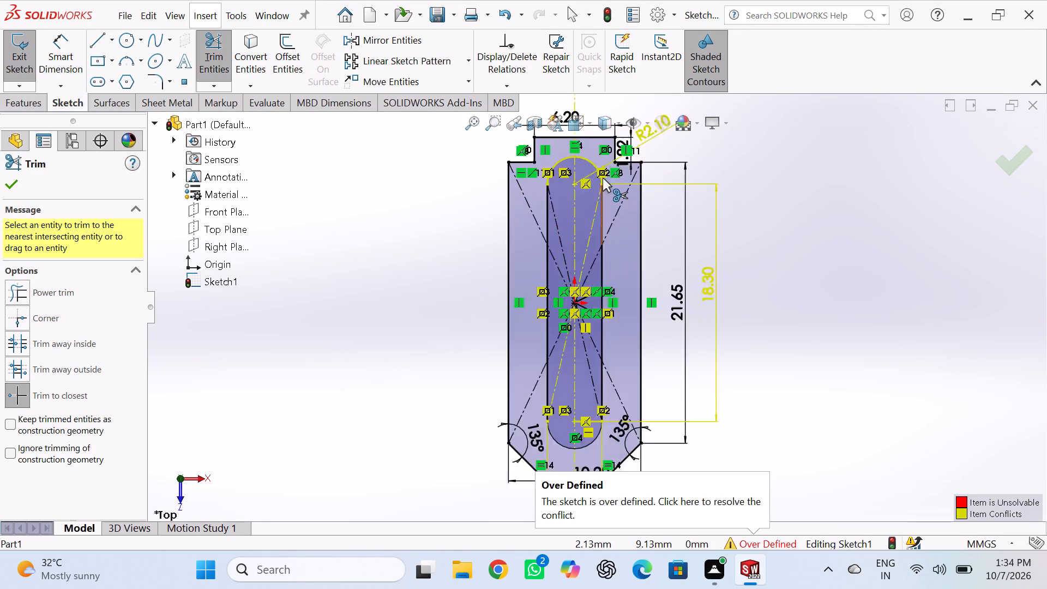
scroll(603, 178, "down", 5)
scroll(602, 178, "up", 8)
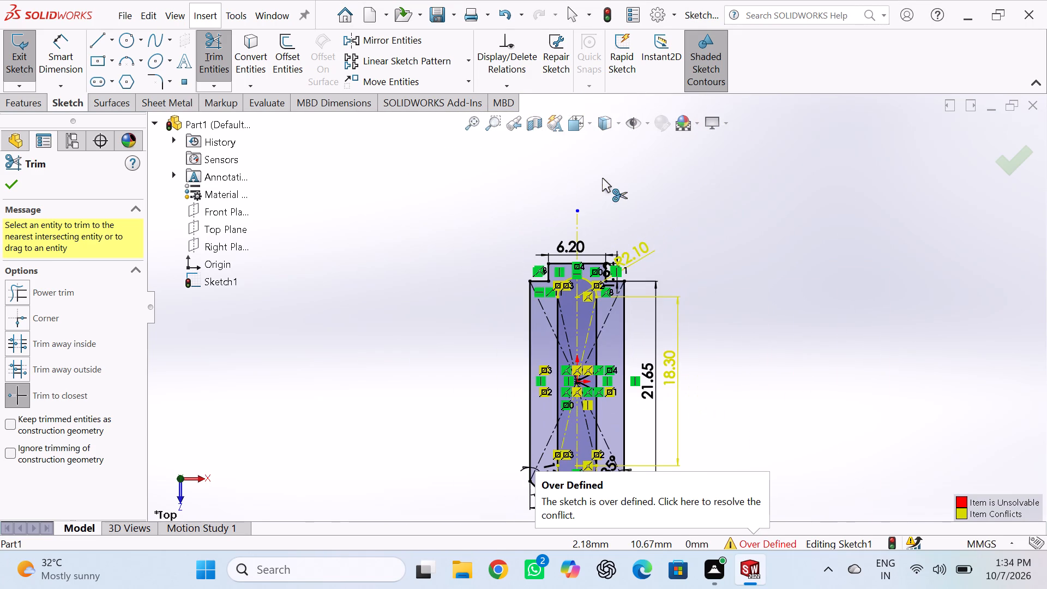
scroll(594, 407, "down", 5)
scroll(576, 363, "up", 6)
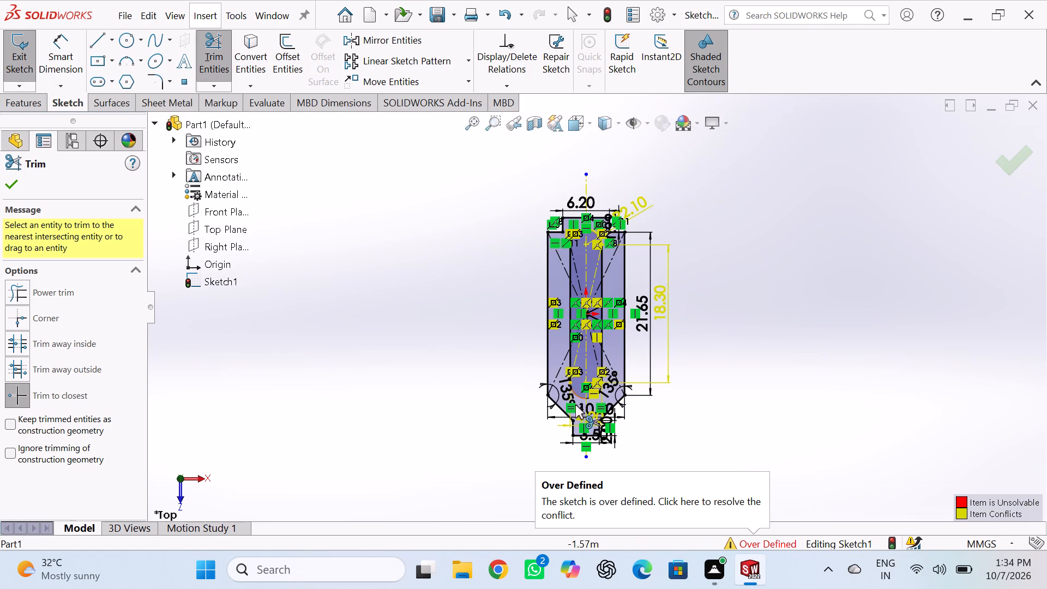
scroll(595, 395, "down", 5)
scroll(1044, 0, "up", 5)
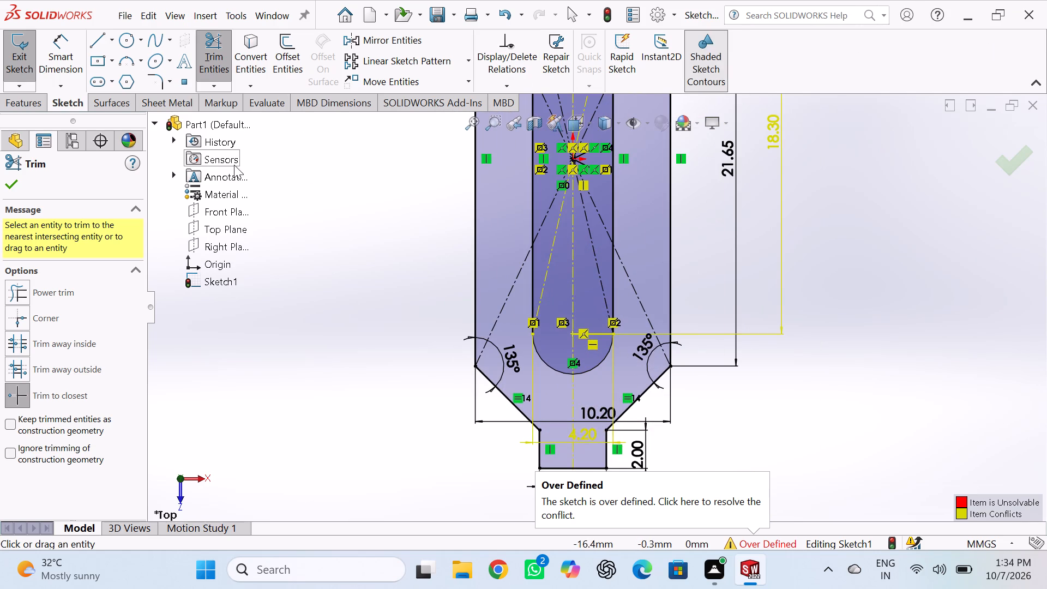
Undo the trim of the inner slot's bottom edge and the mirrored arc at the slot's lower end.
left_click(305, 223)
key("ctrl+z")
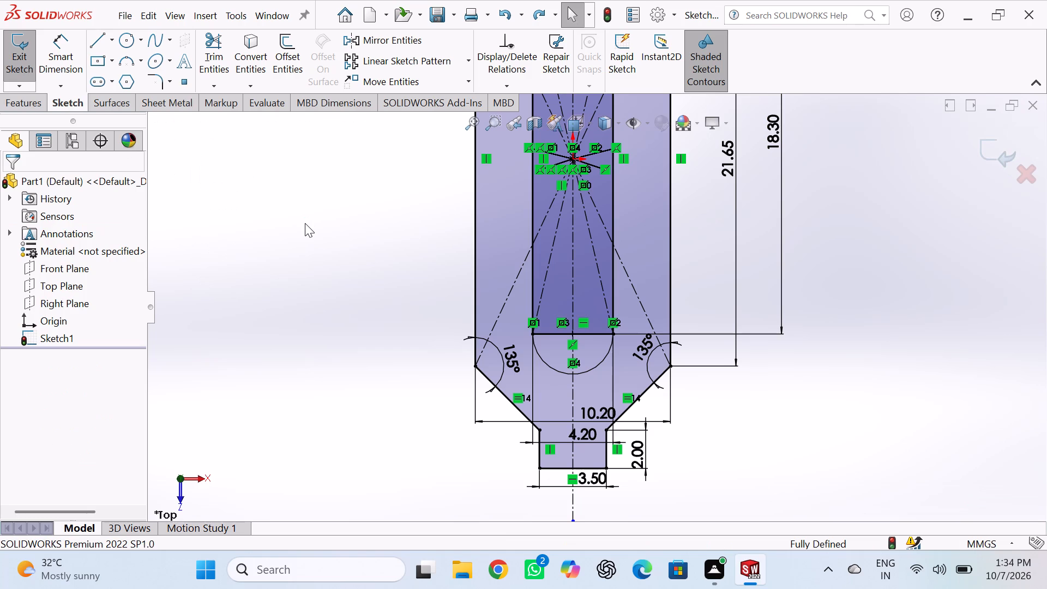
key("ctrl+z")
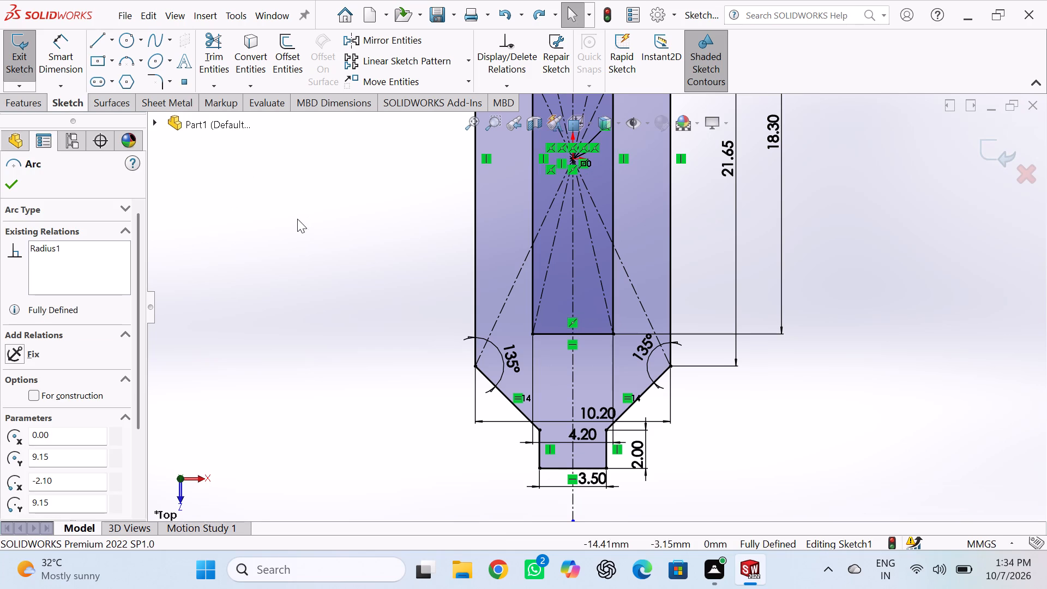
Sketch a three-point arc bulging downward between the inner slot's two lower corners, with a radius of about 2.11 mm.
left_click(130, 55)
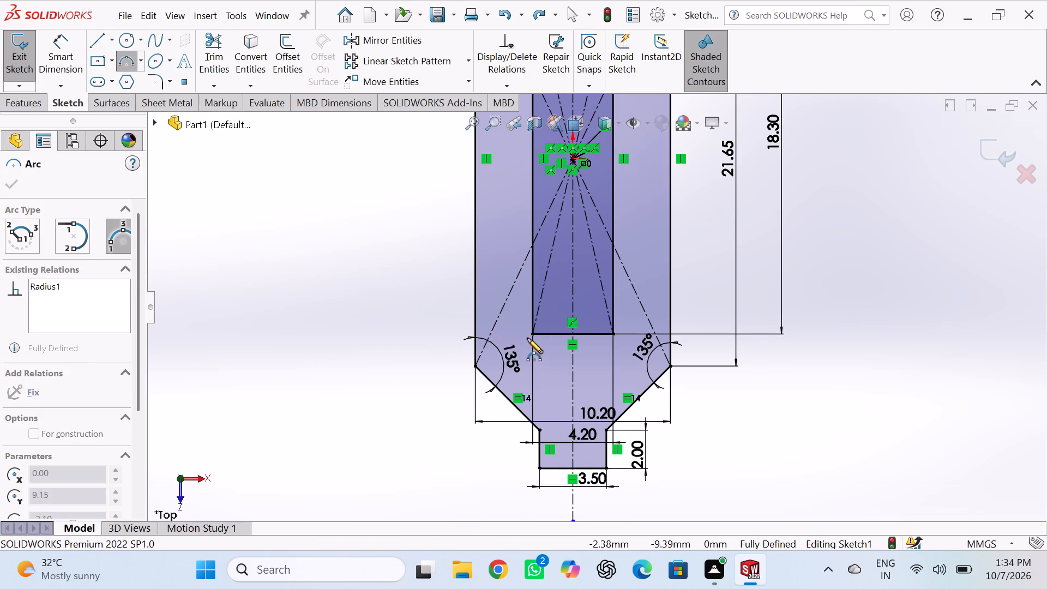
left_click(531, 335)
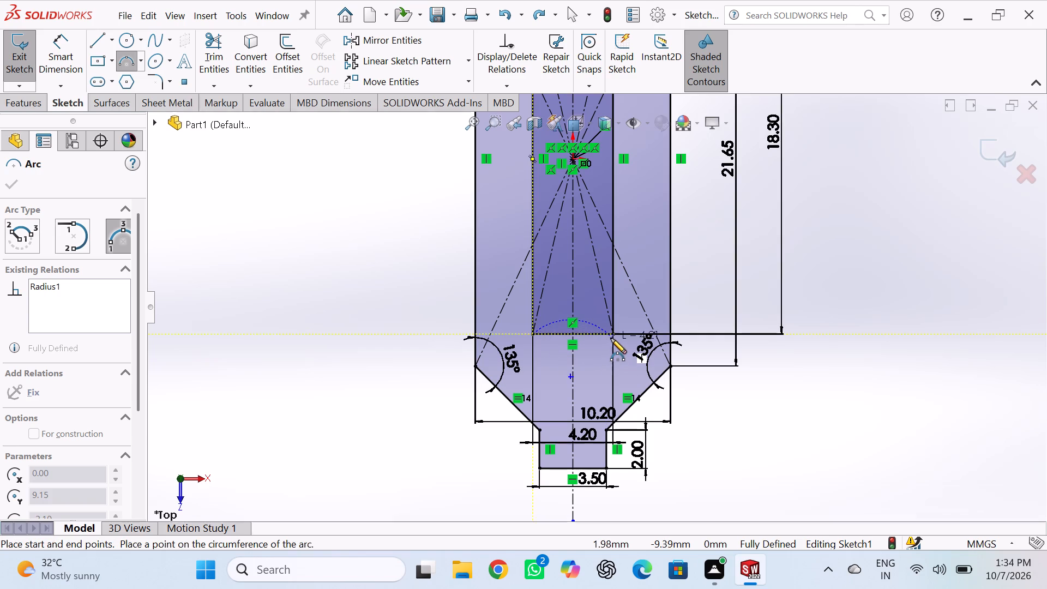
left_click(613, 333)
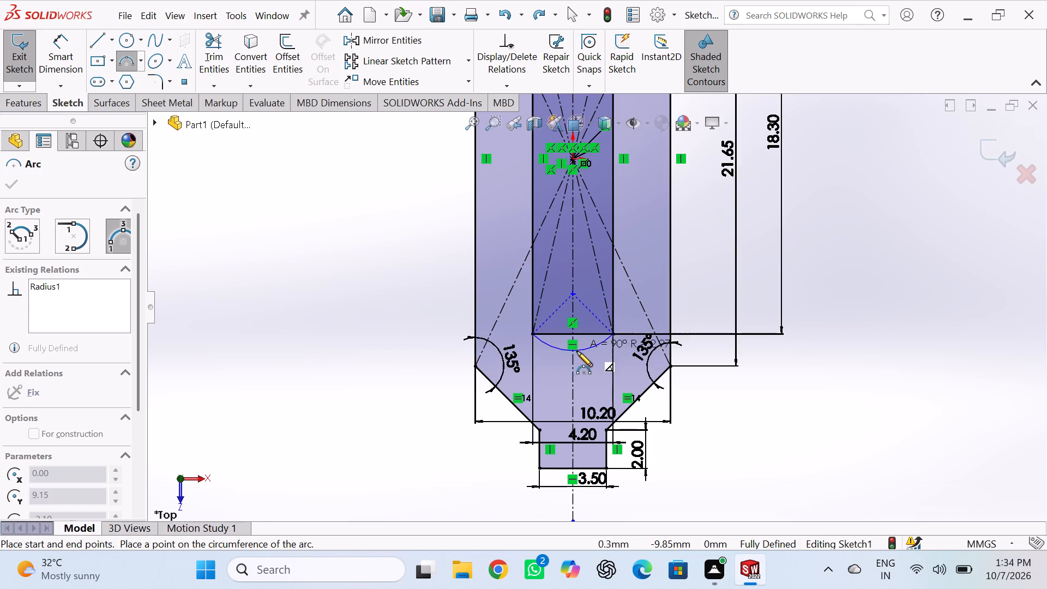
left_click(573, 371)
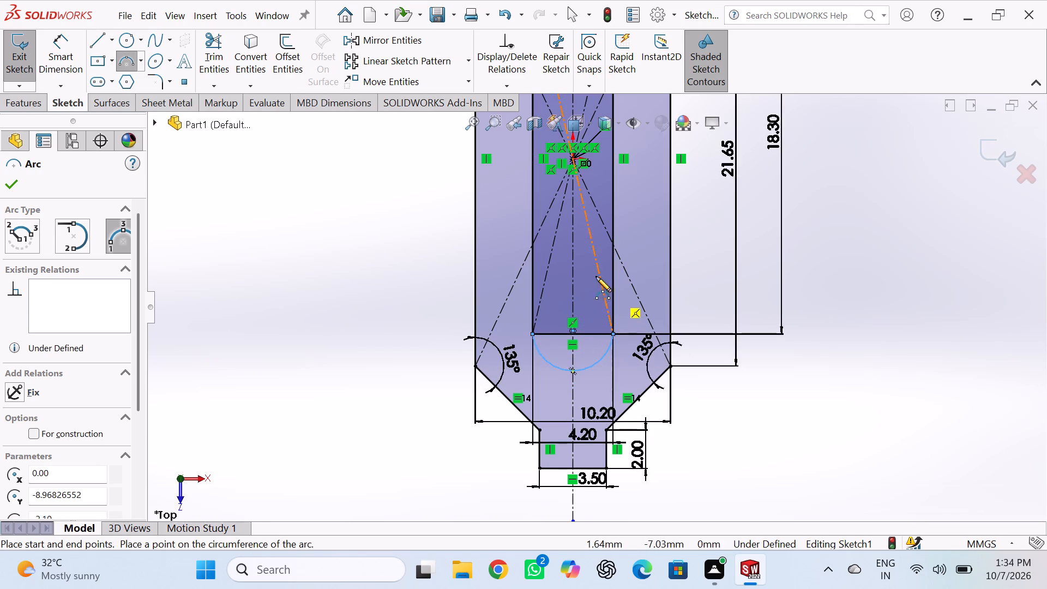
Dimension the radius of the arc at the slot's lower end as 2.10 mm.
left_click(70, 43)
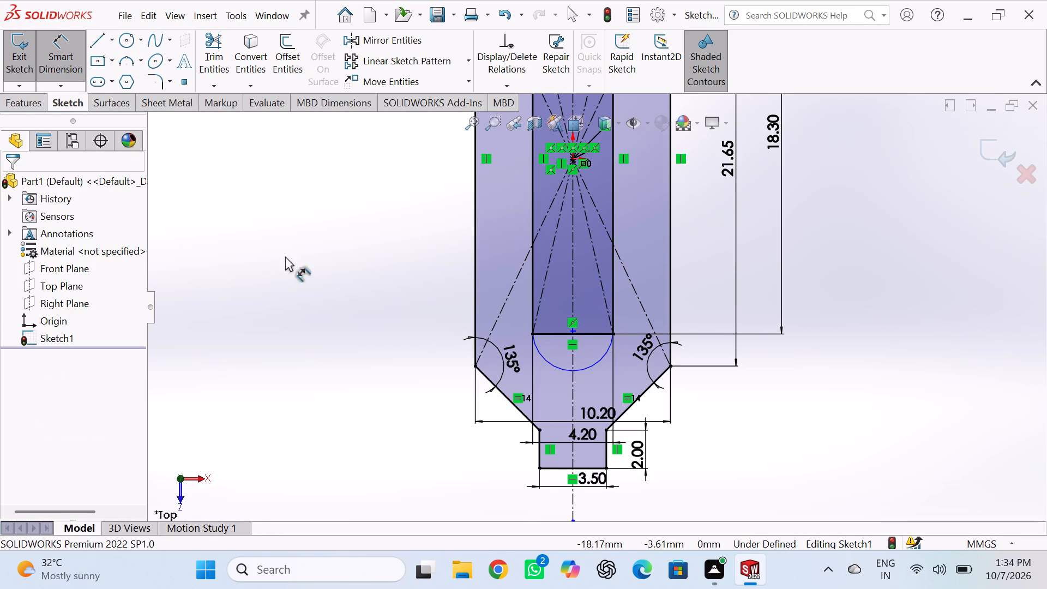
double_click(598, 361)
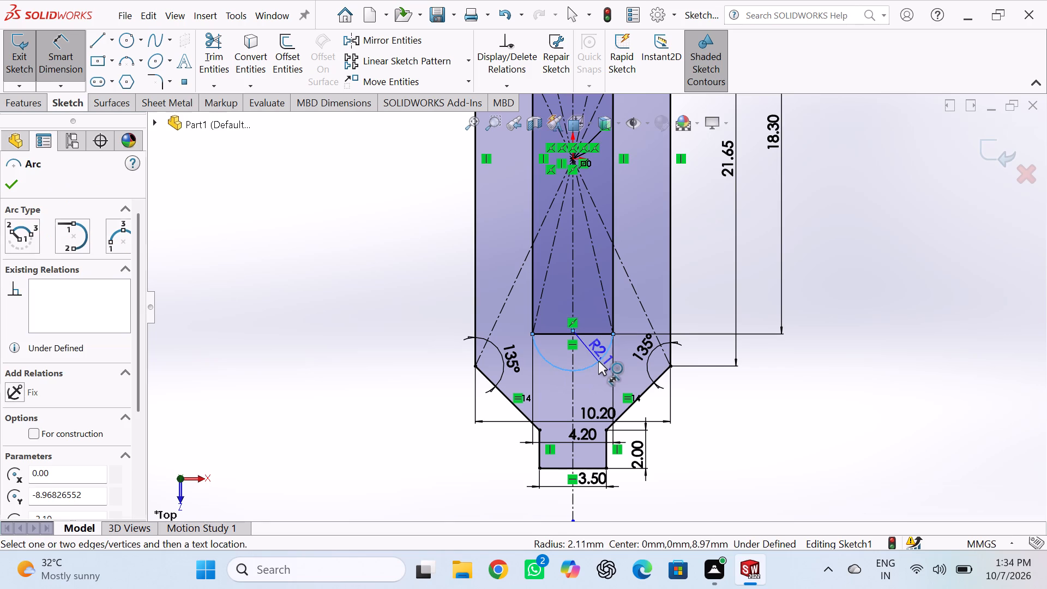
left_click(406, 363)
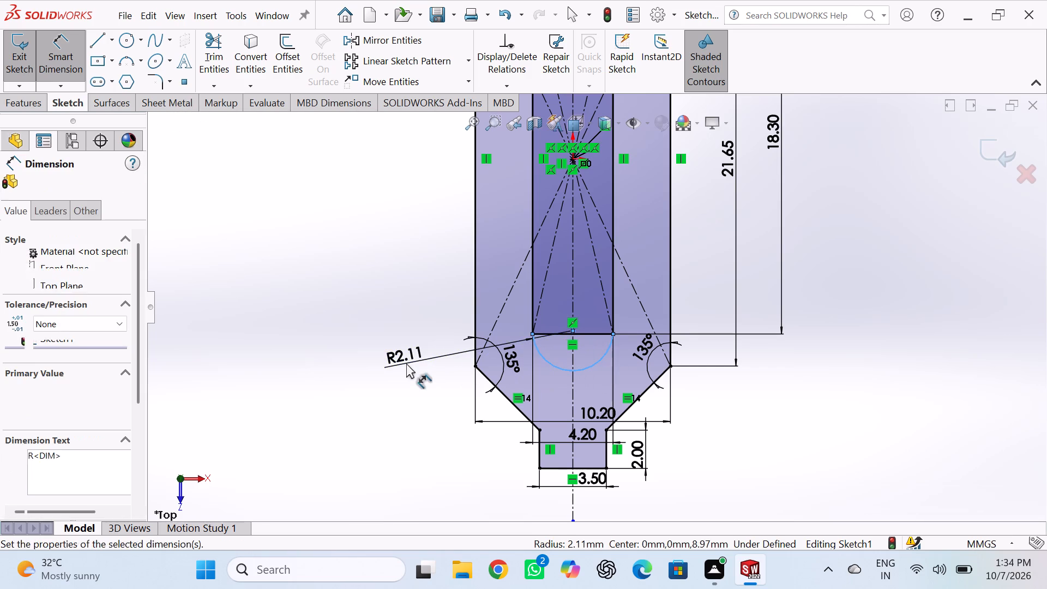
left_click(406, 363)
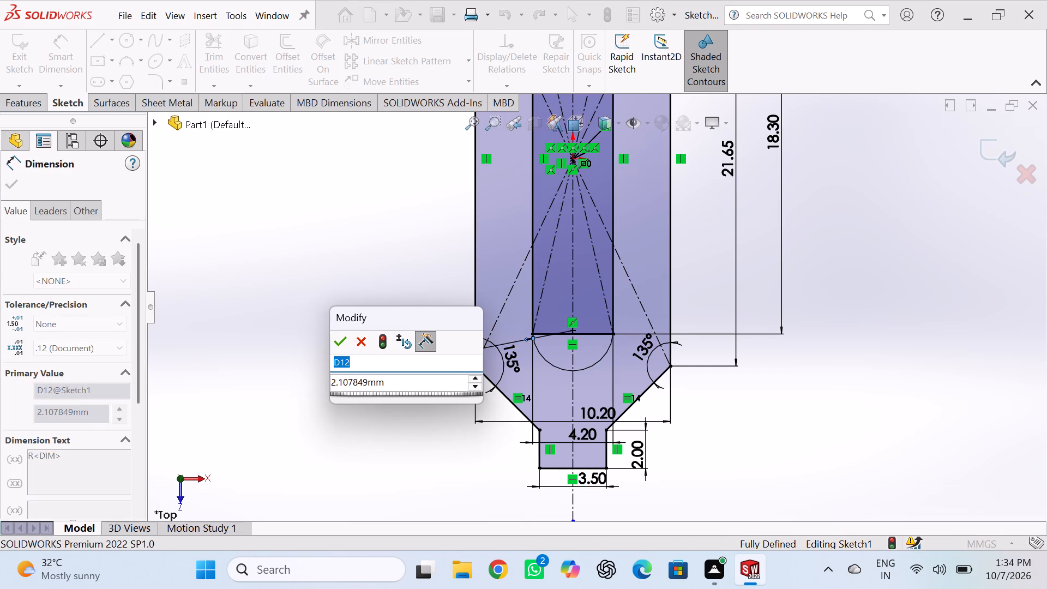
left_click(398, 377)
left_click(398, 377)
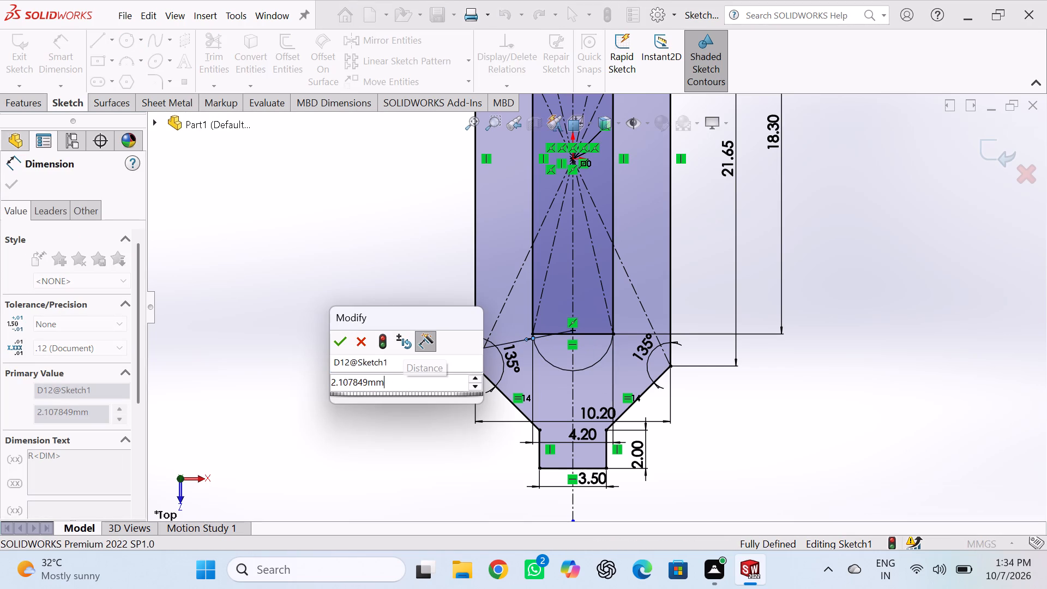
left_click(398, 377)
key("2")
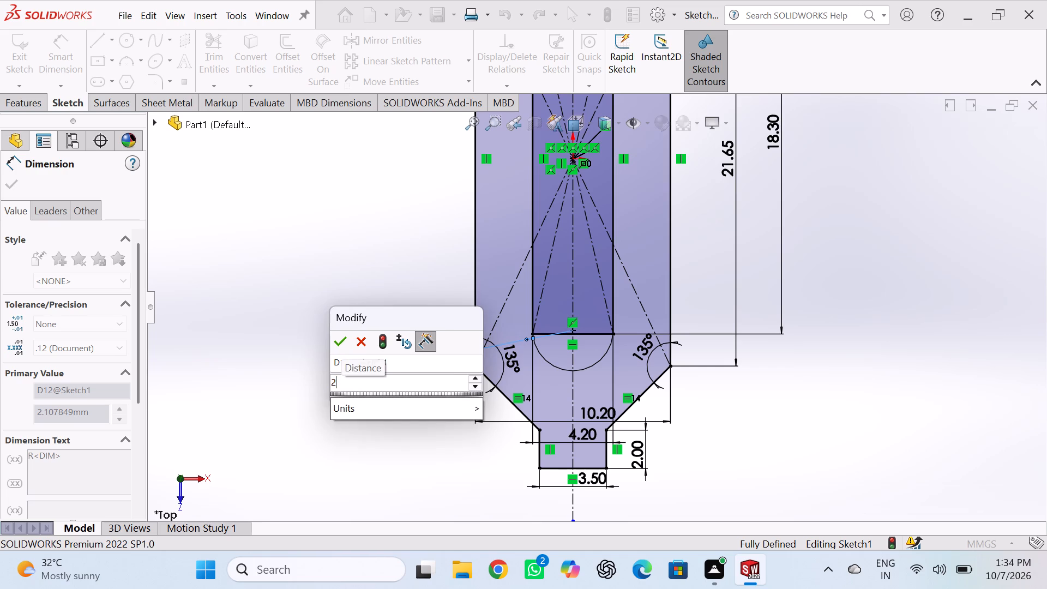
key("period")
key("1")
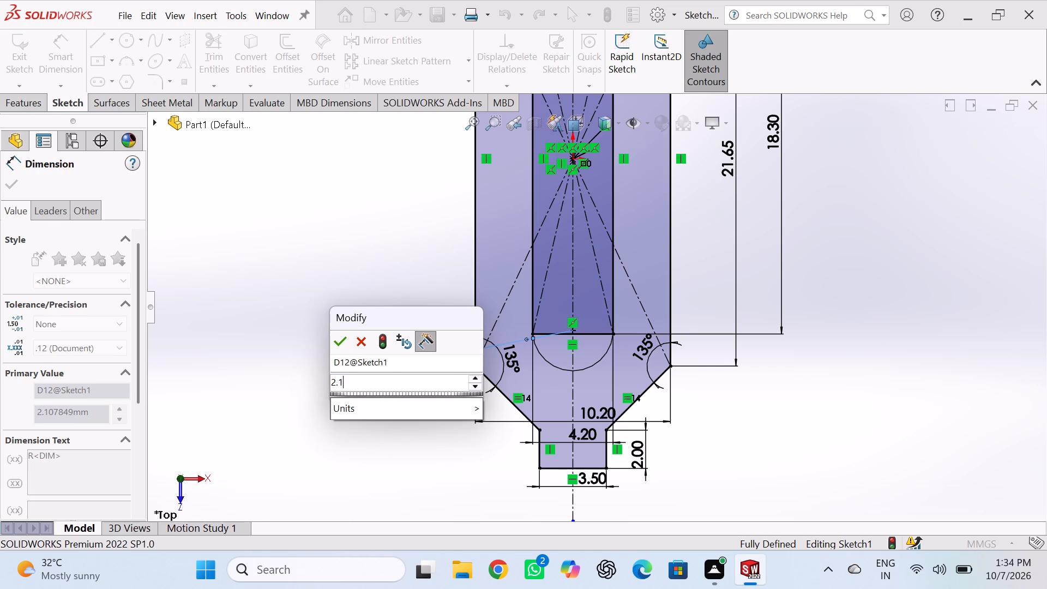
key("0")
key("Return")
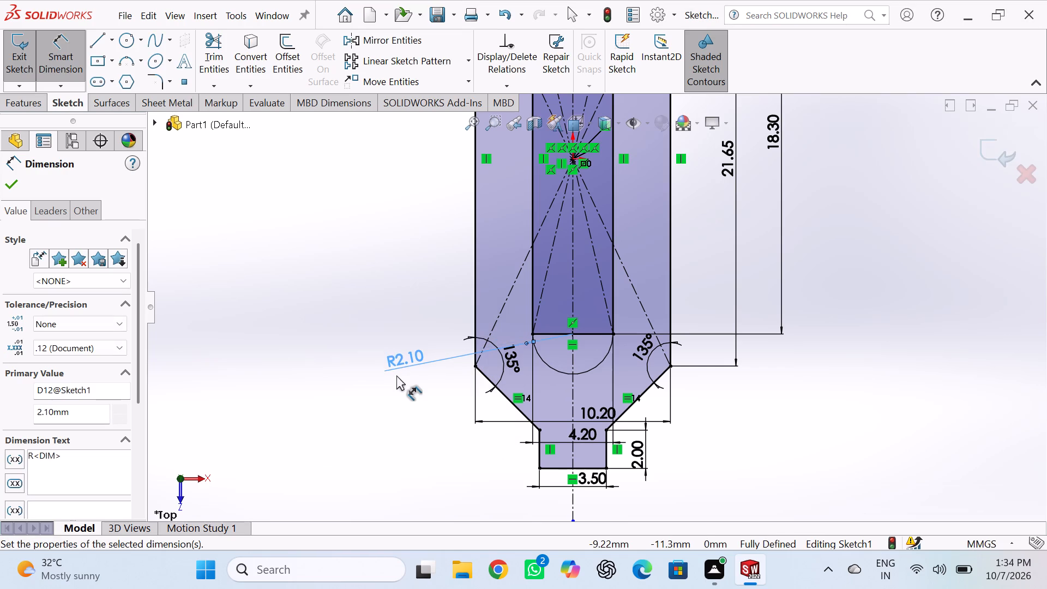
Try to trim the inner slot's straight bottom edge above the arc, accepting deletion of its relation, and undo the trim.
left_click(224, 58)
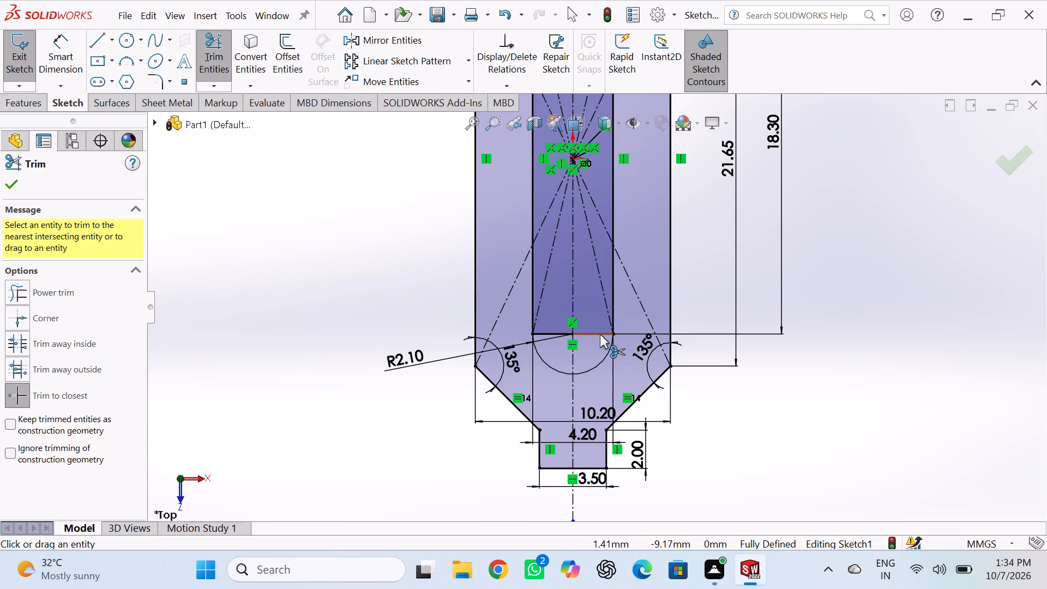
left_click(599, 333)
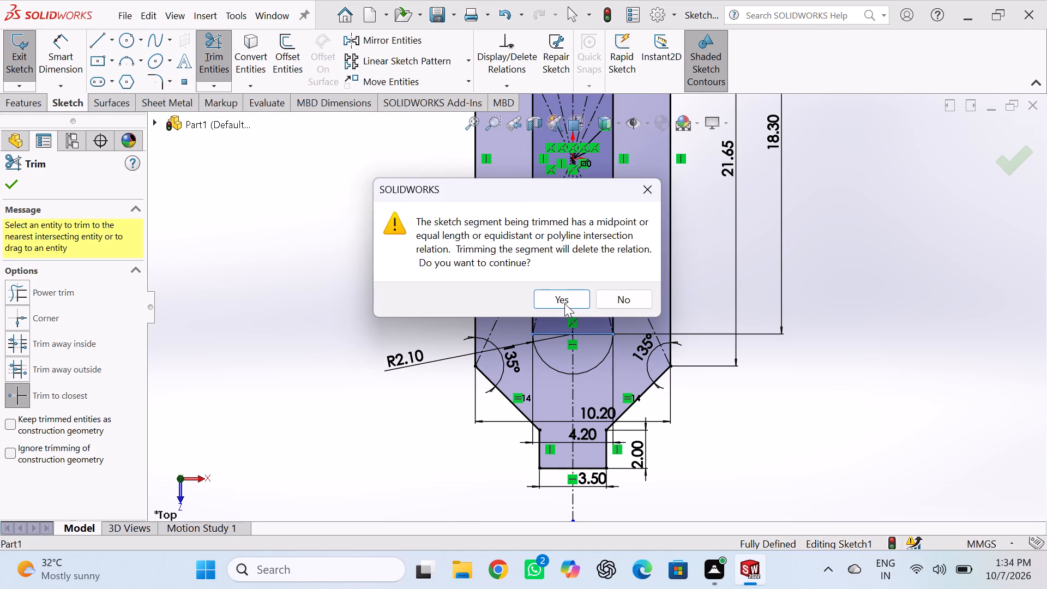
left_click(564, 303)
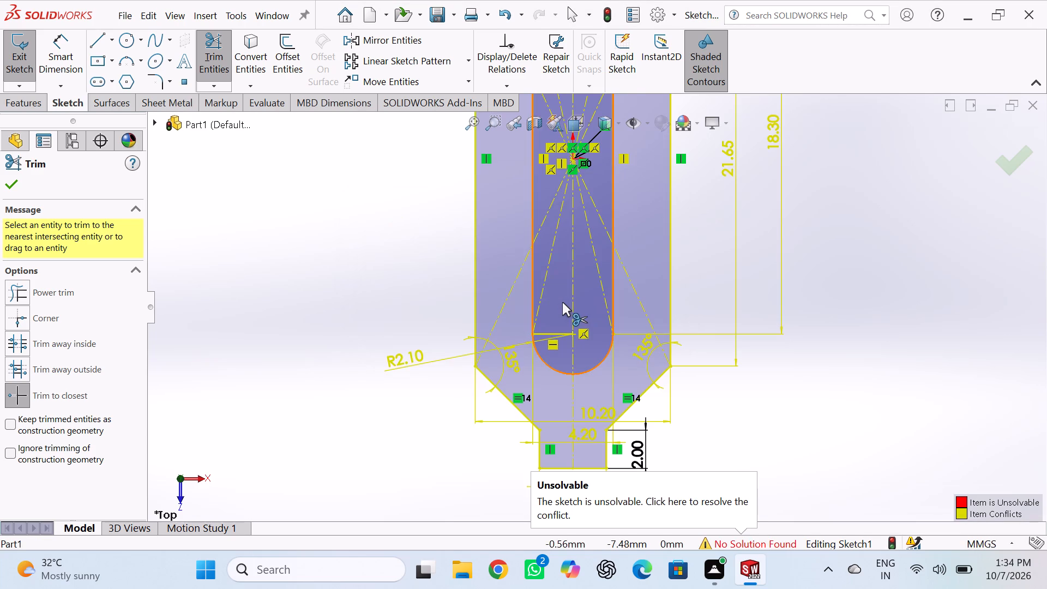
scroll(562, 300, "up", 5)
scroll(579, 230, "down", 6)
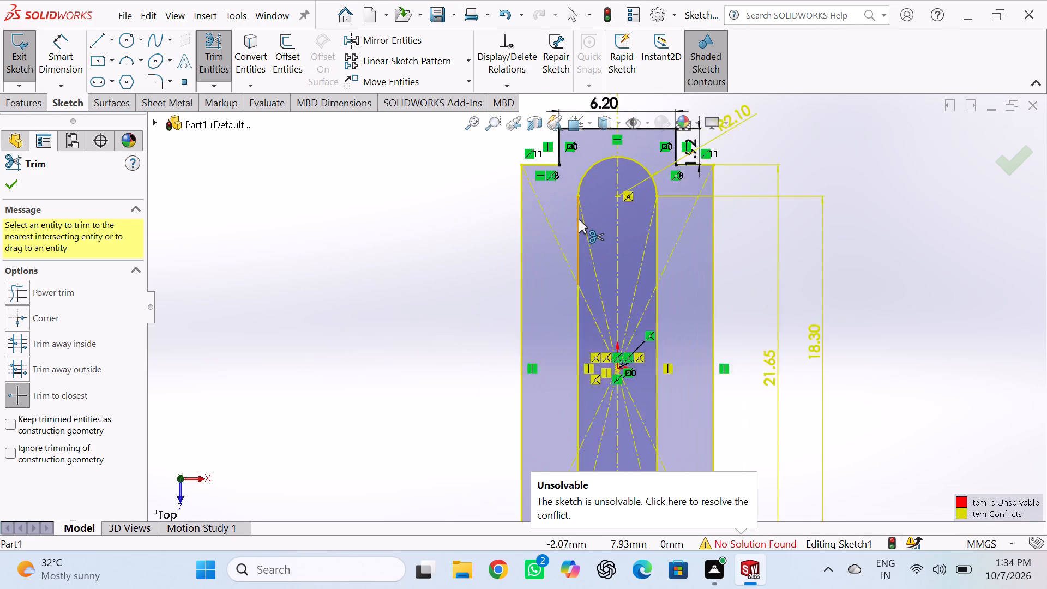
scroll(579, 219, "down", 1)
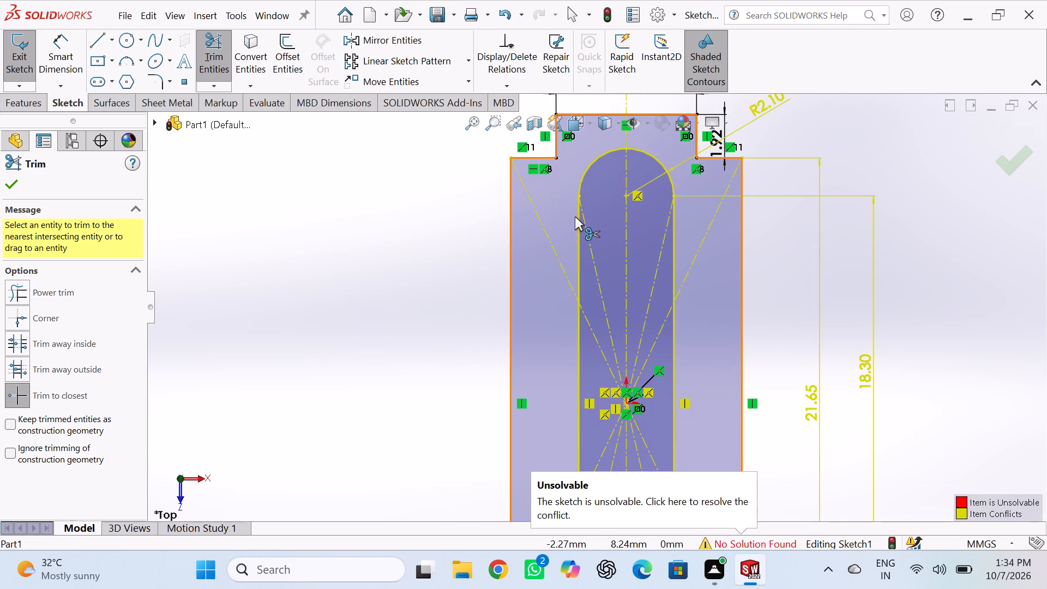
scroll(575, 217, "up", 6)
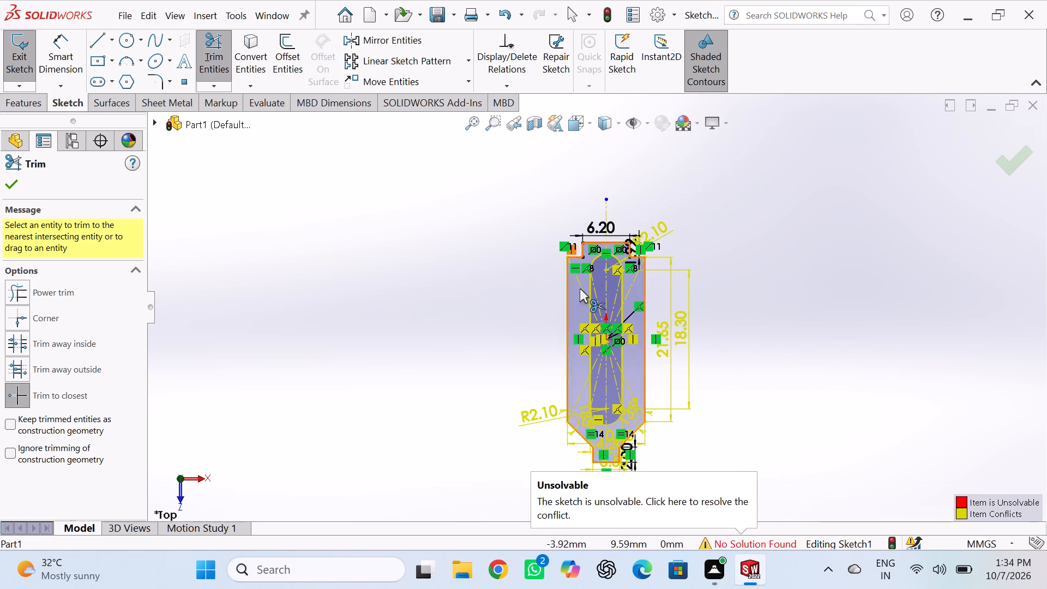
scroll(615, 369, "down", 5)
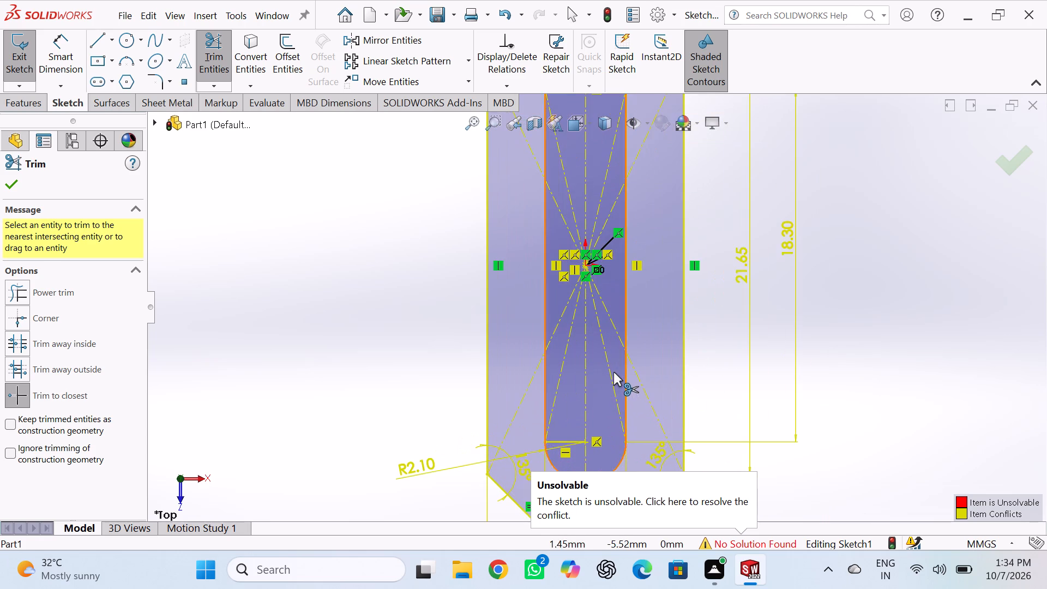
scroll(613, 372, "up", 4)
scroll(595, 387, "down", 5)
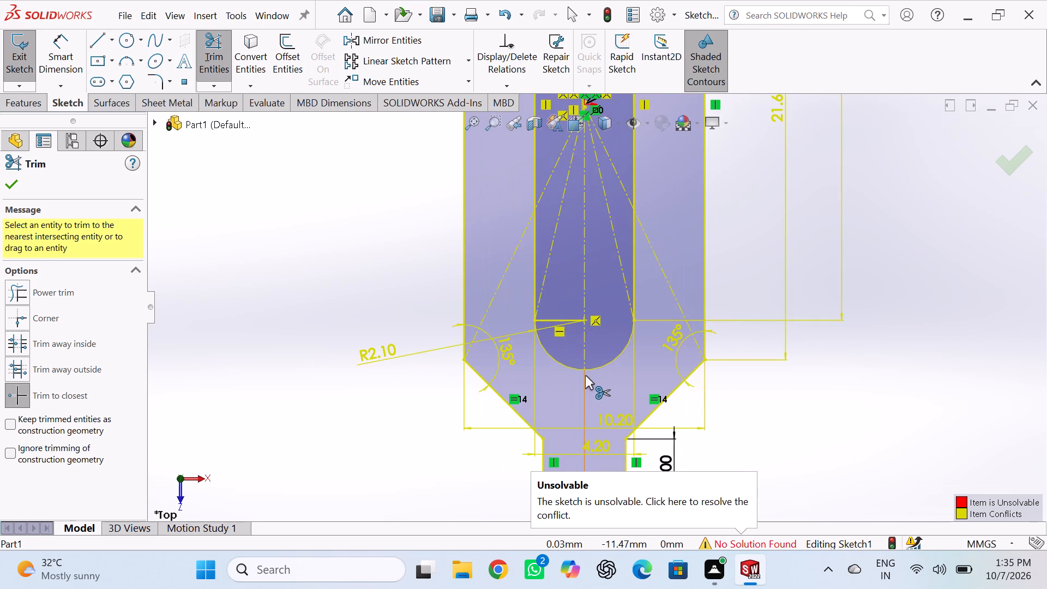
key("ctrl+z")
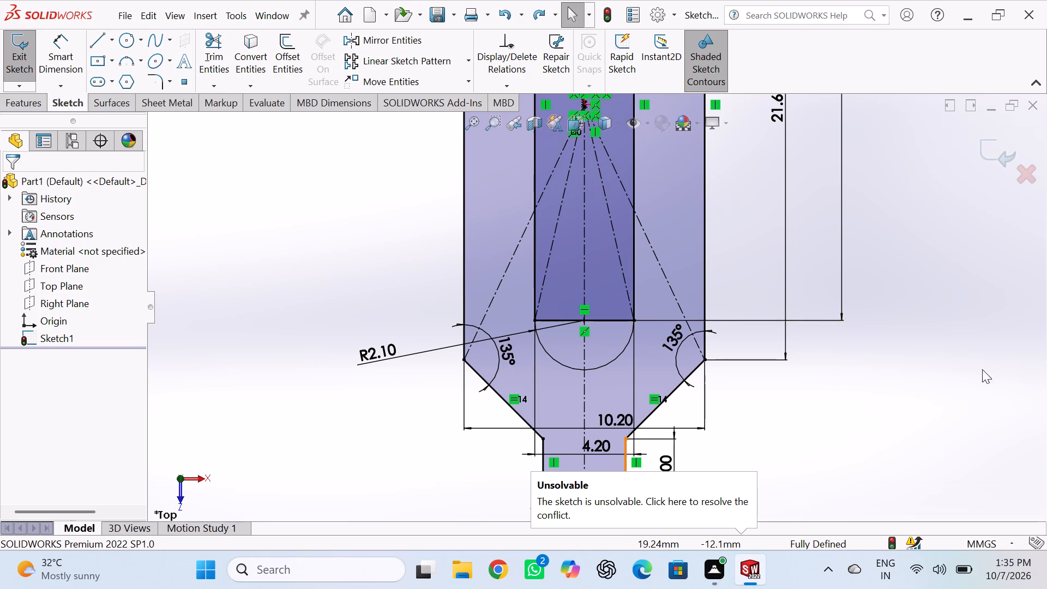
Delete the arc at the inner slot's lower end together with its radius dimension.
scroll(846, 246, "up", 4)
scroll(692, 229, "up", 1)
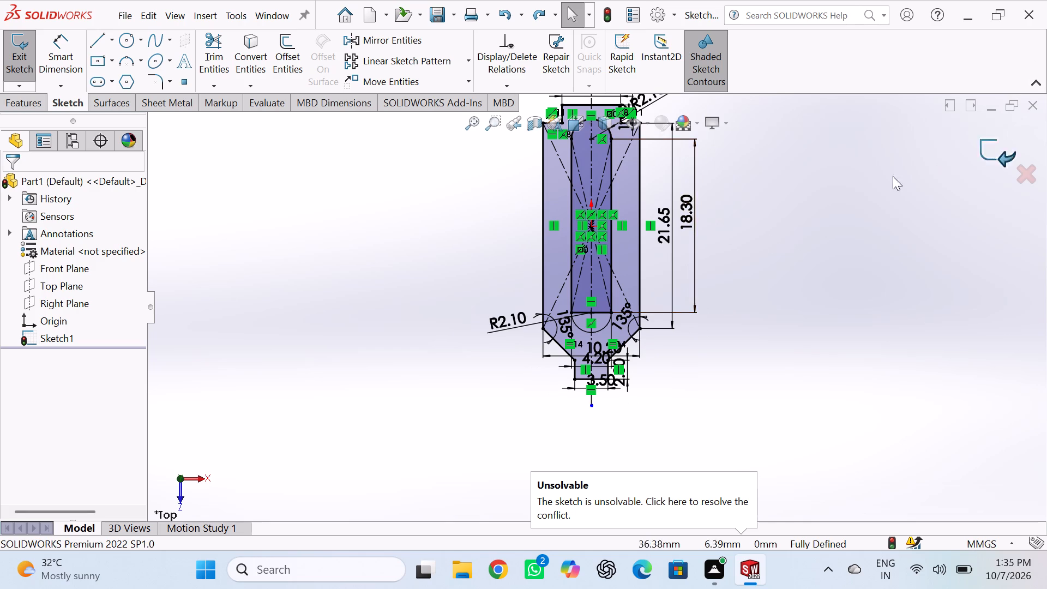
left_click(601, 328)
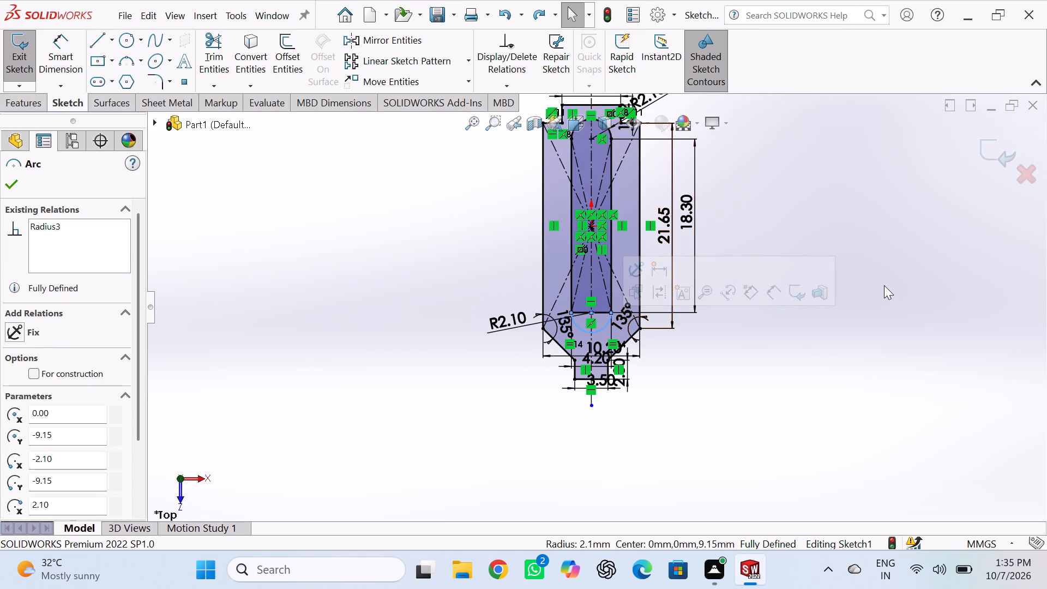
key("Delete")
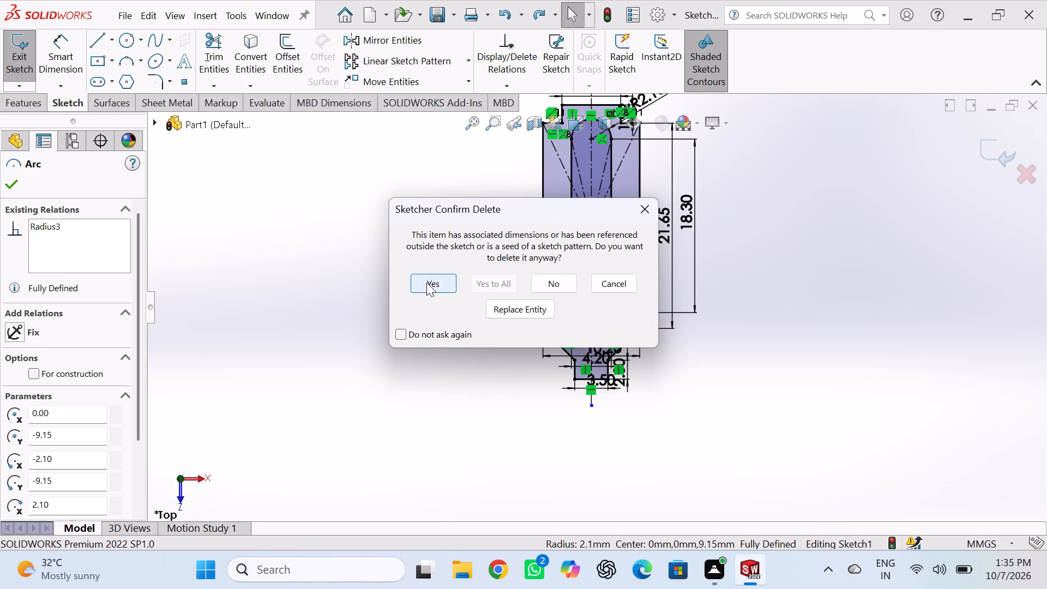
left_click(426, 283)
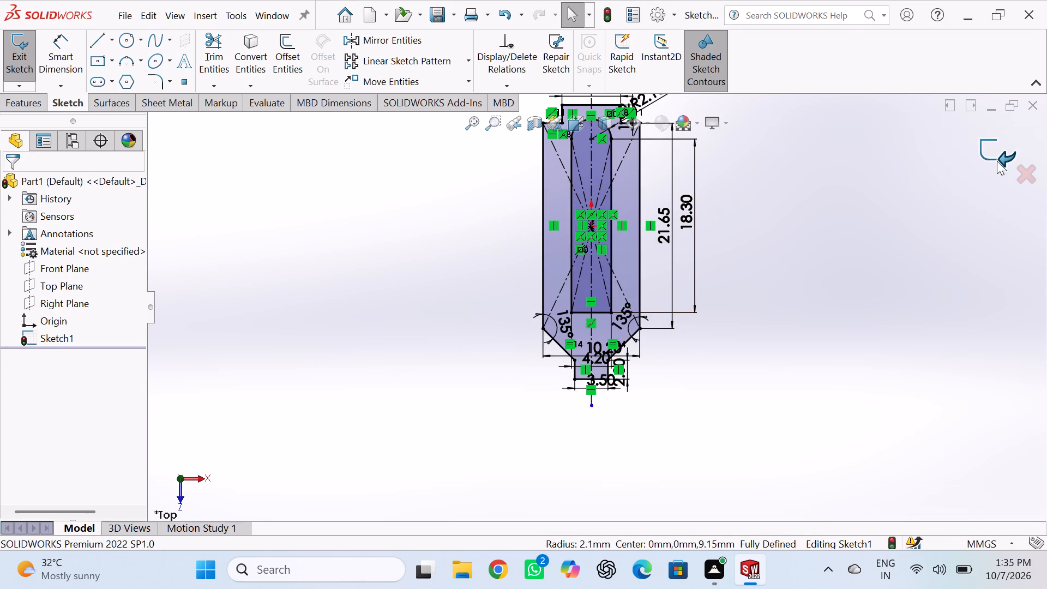
Exit the sketch of the part profile.
left_click(986, 160)
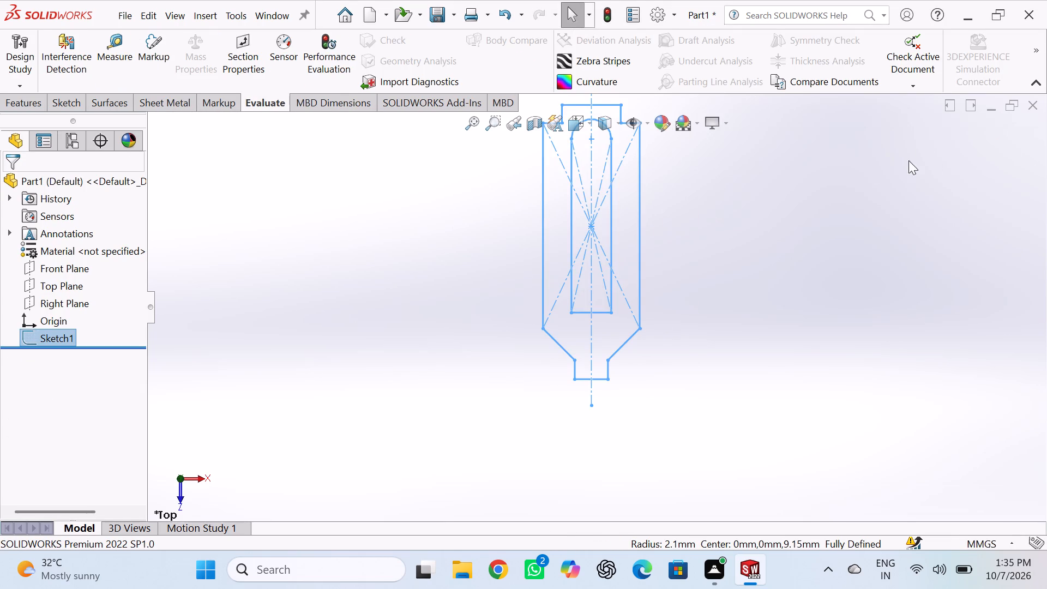
Extrude the part profile sketch symmetrically with a Mid Plane end condition and a depth of 0.90 mm.
middle_click_drag(735, 259, 725, 274)
middle_click(719, 281)
middle_click_drag(678, 297, 635, 303)
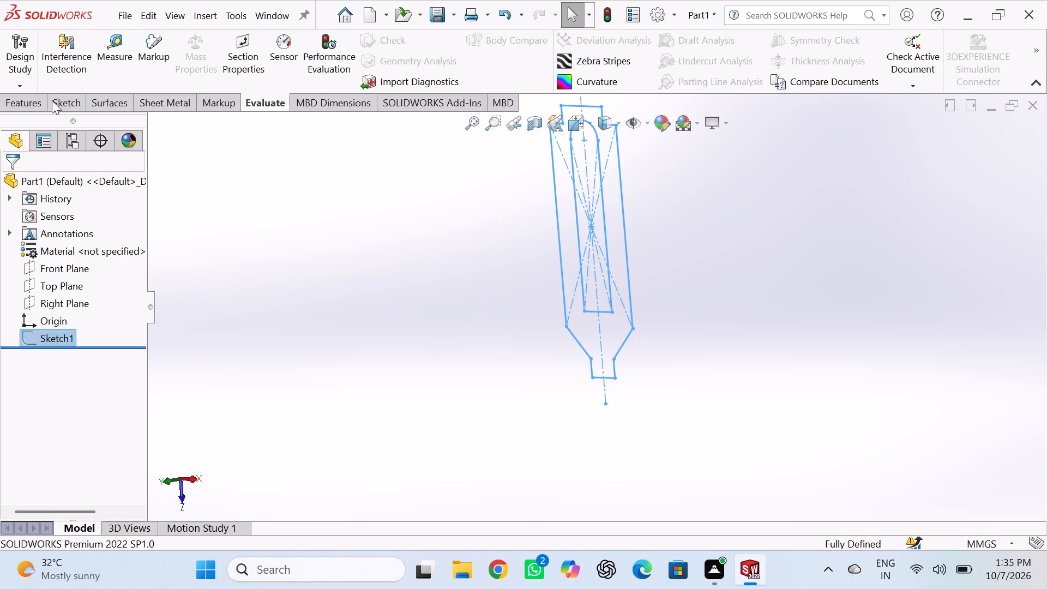
left_click(28, 106)
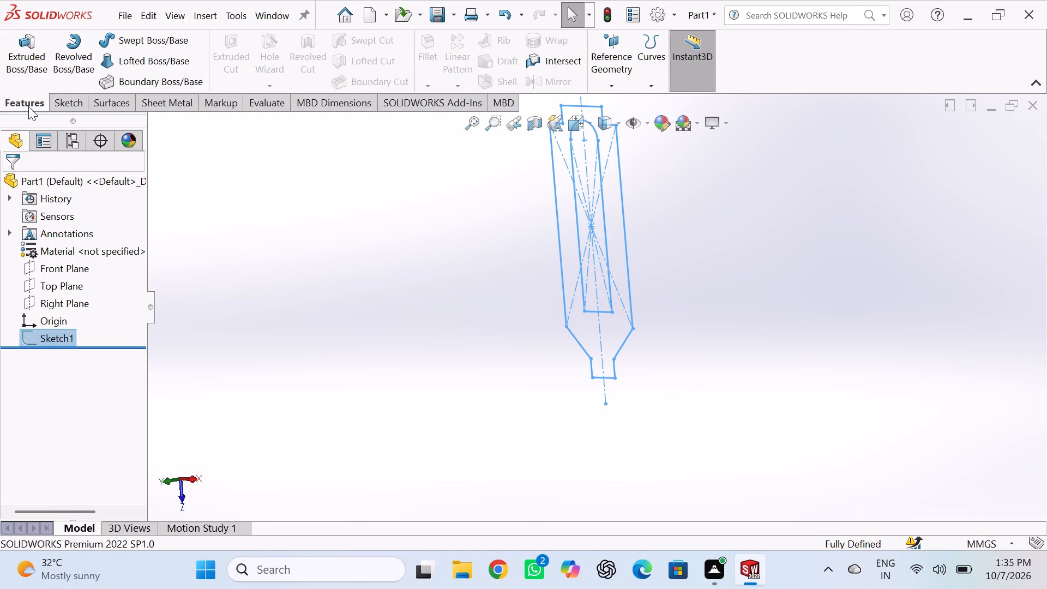
left_click(23, 60)
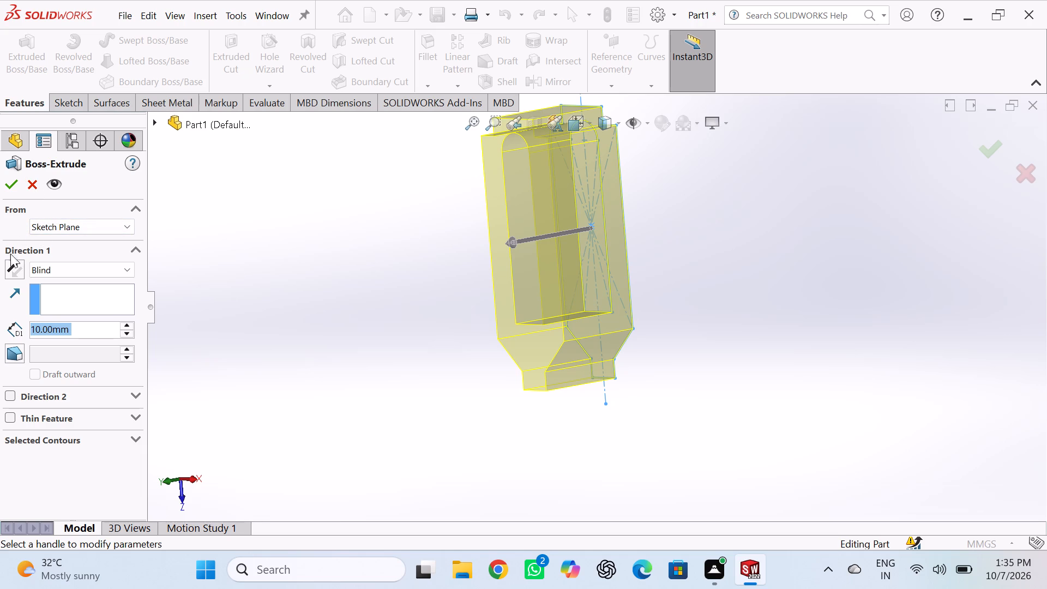
left_click(124, 268)
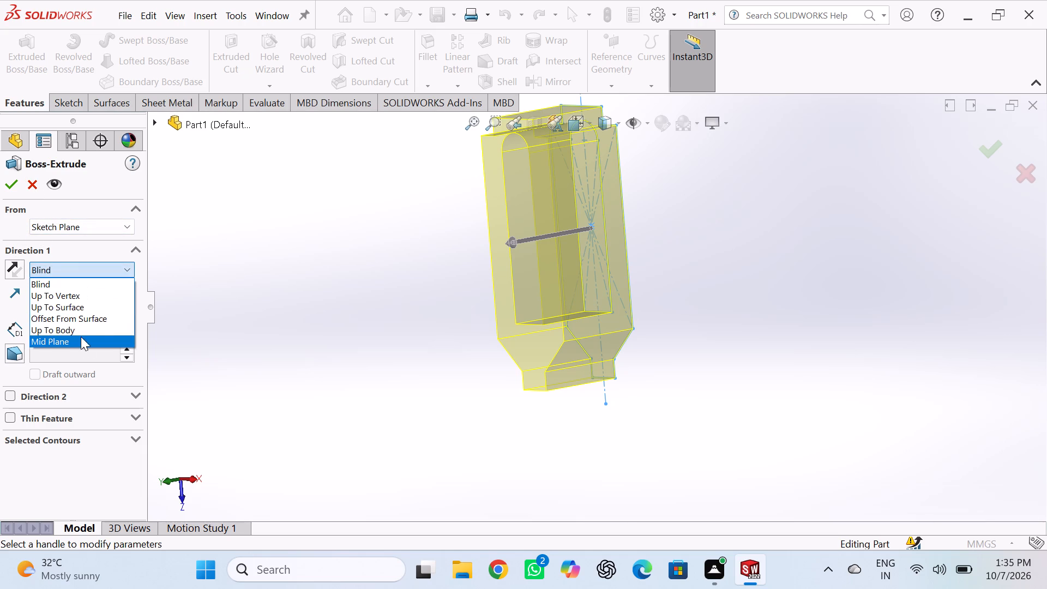
left_click(73, 342)
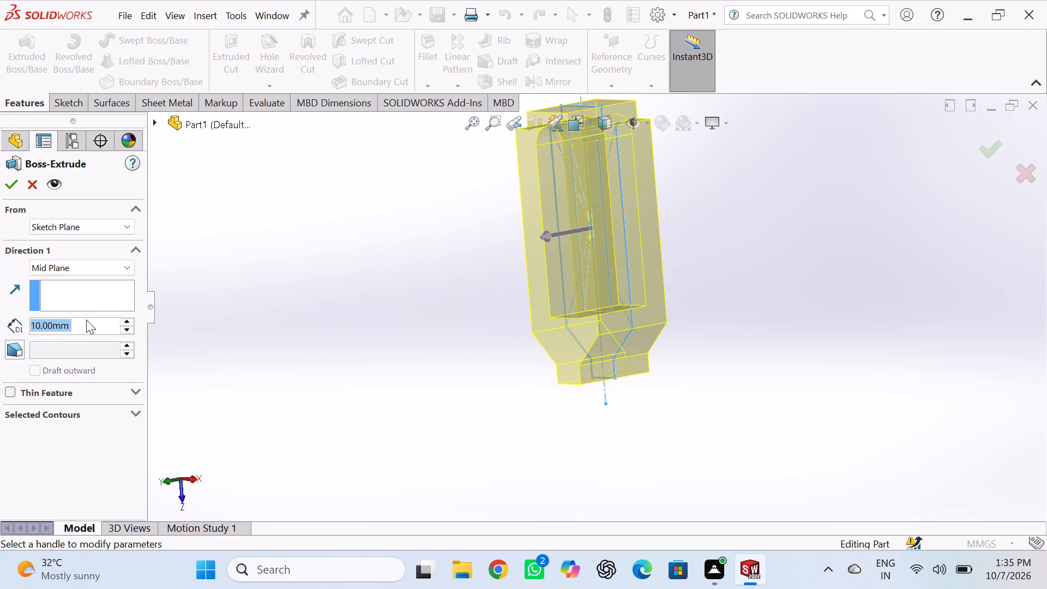
left_click(86, 320)
left_click(86, 320)
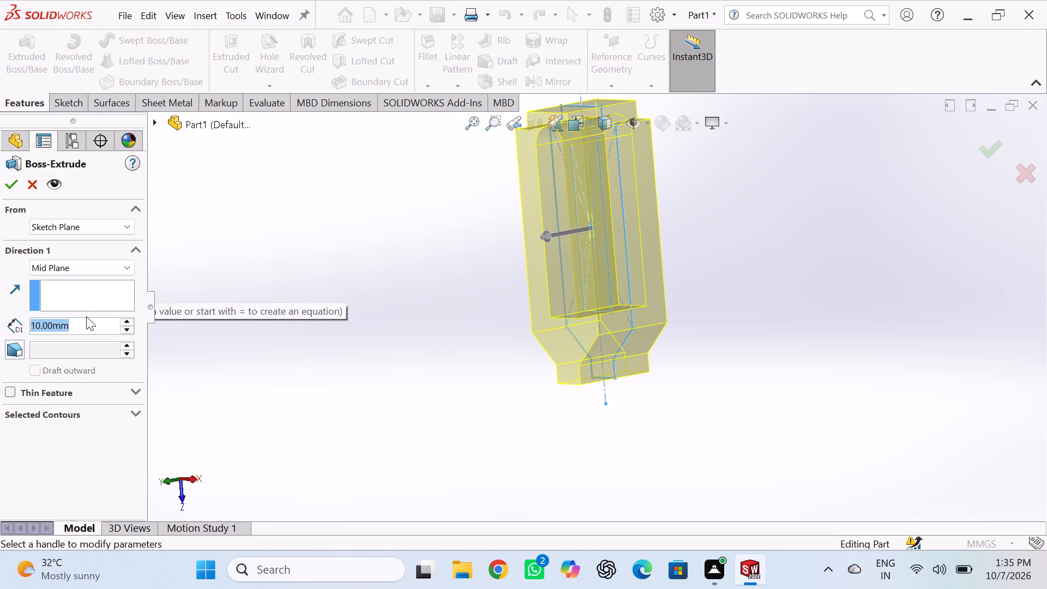
type("0.90")
key("Return")
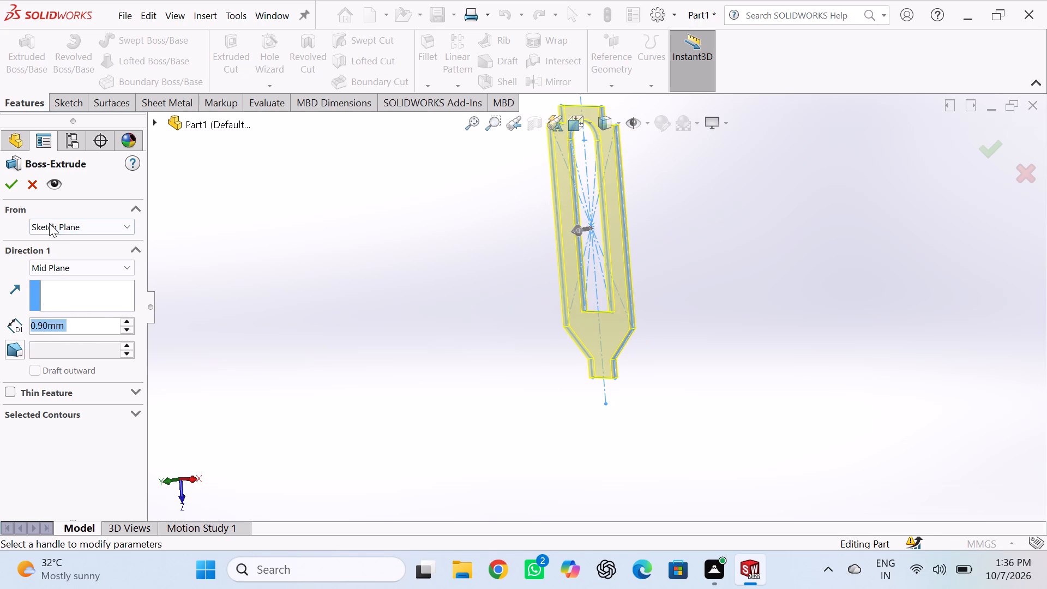
left_click(11, 188)
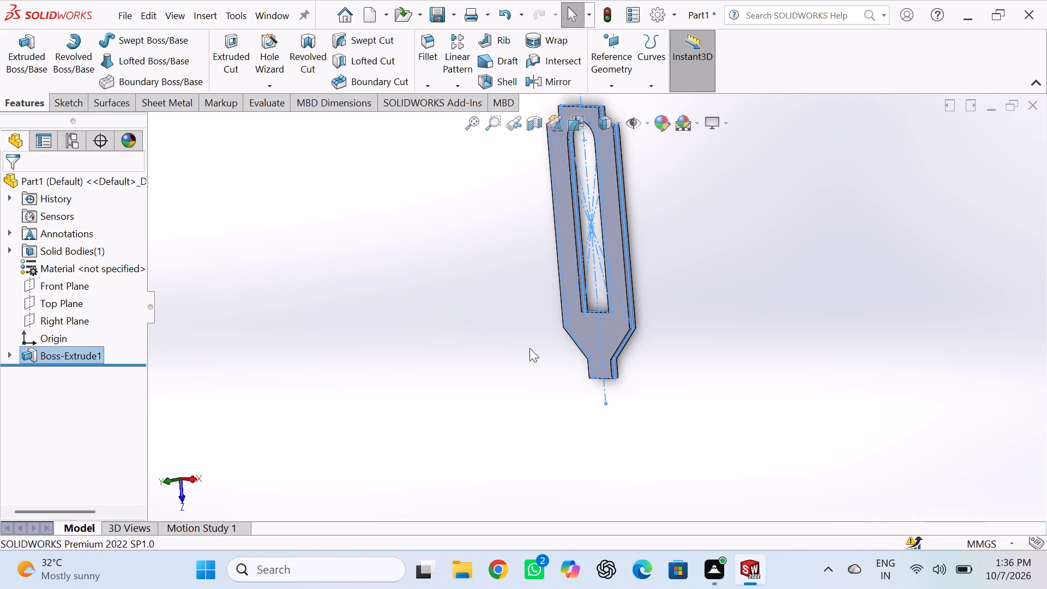
Start a sketch on the part's flat face and draw a downward-bulging three-point arc, radius about 2.24 mm, between the slot's lower corners.
middle_click_drag(510, 256, 373, 325)
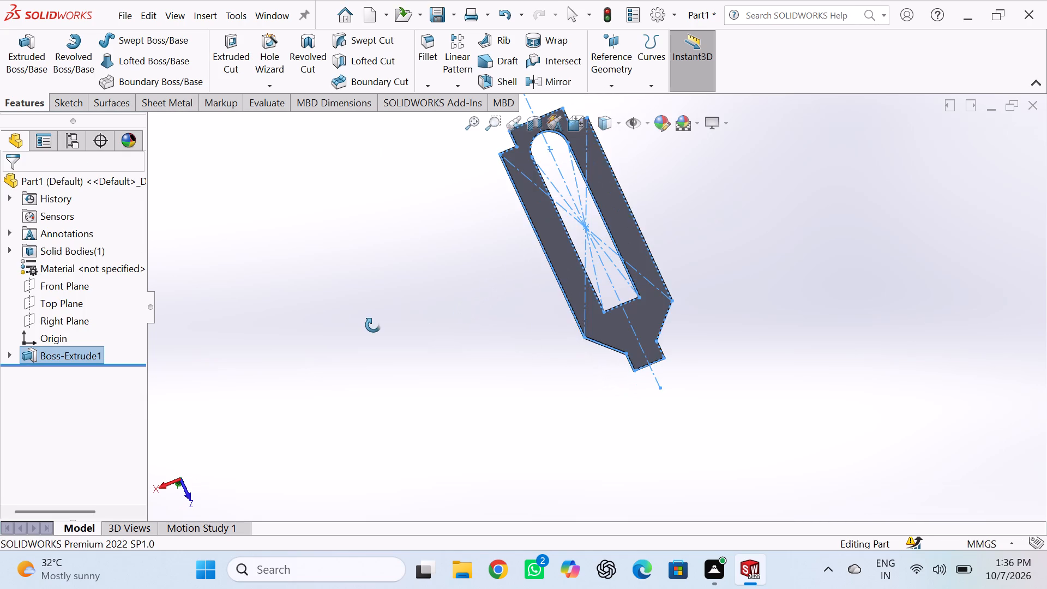
middle_click_drag(373, 325, 350, 325)
middle_click_drag(340, 325, 349, 316)
scroll(403, 272, "up", 2)
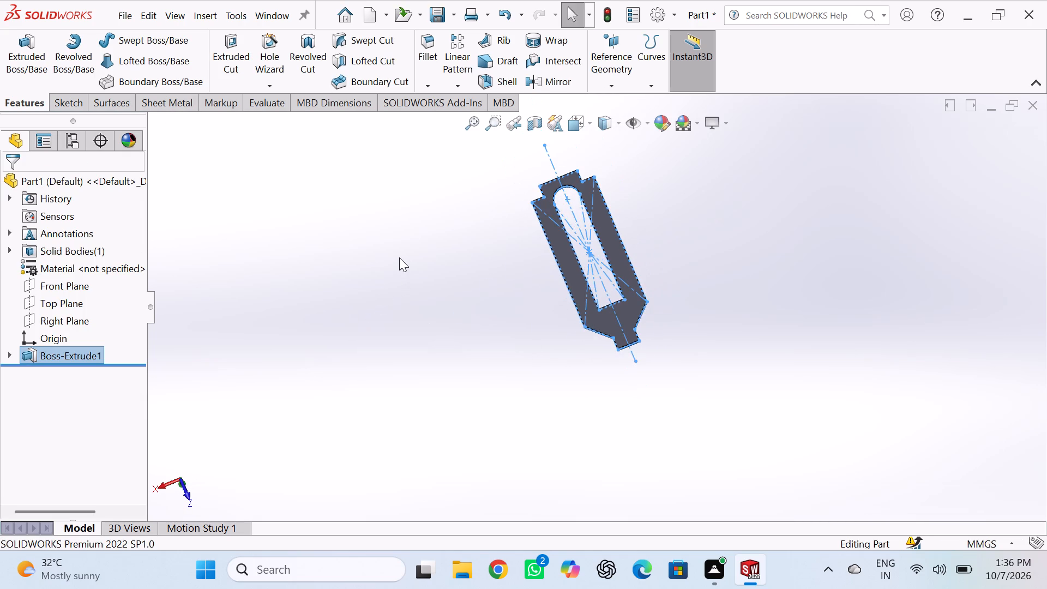
left_click(399, 257)
middle_click_drag(437, 273, 366, 273)
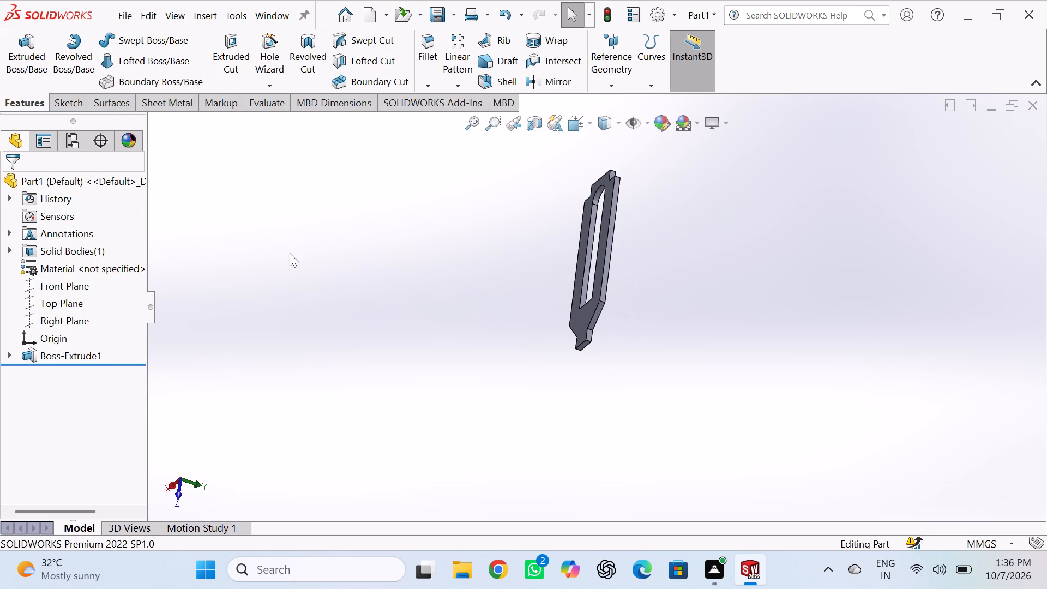
middle_click_drag(519, 248, 400, 235)
scroll(400, 235, "up", 1)
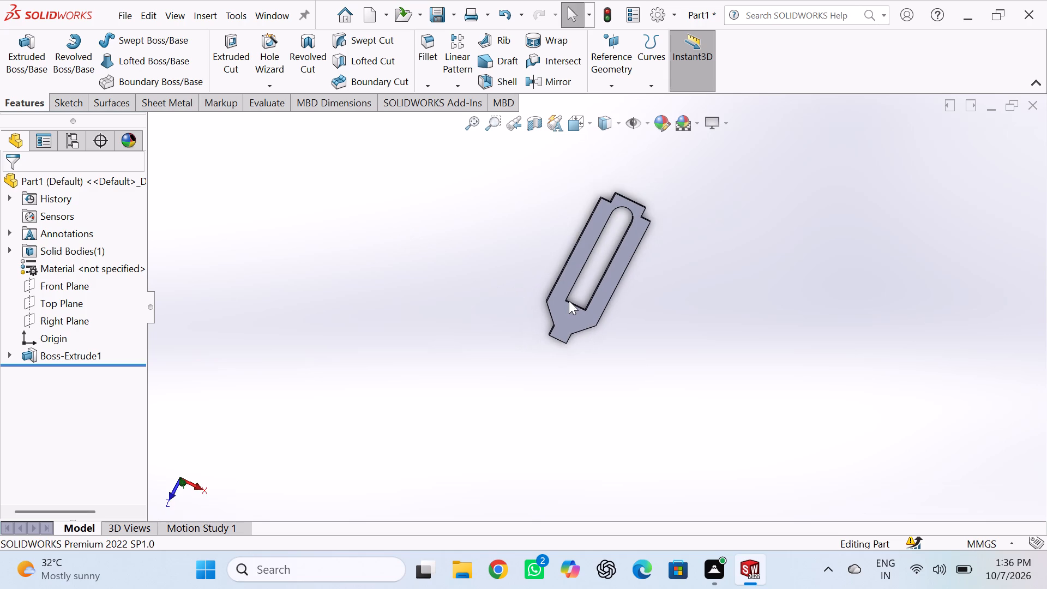
left_click(575, 314)
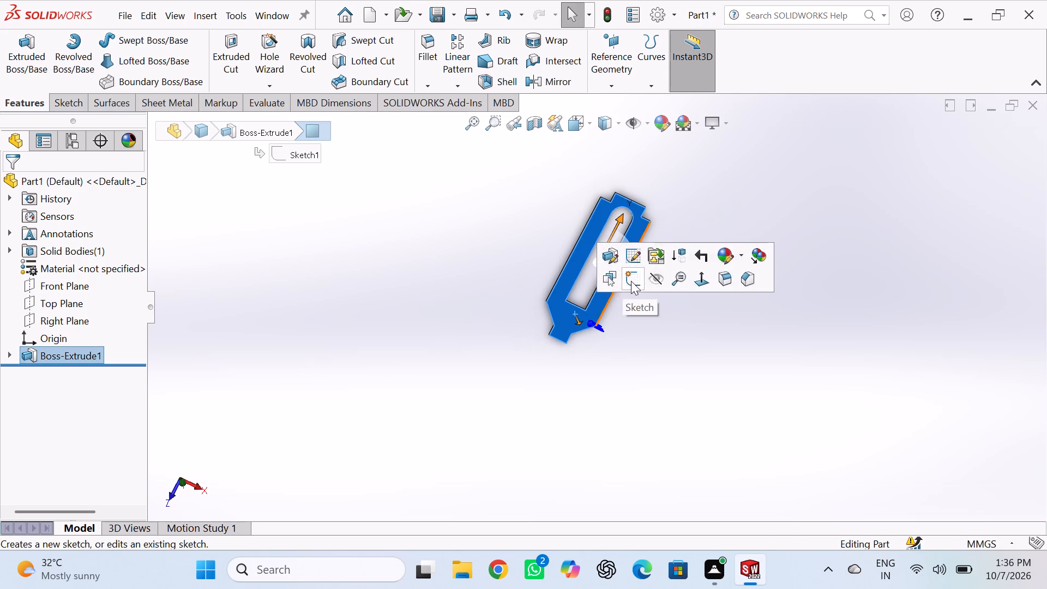
left_click(631, 281)
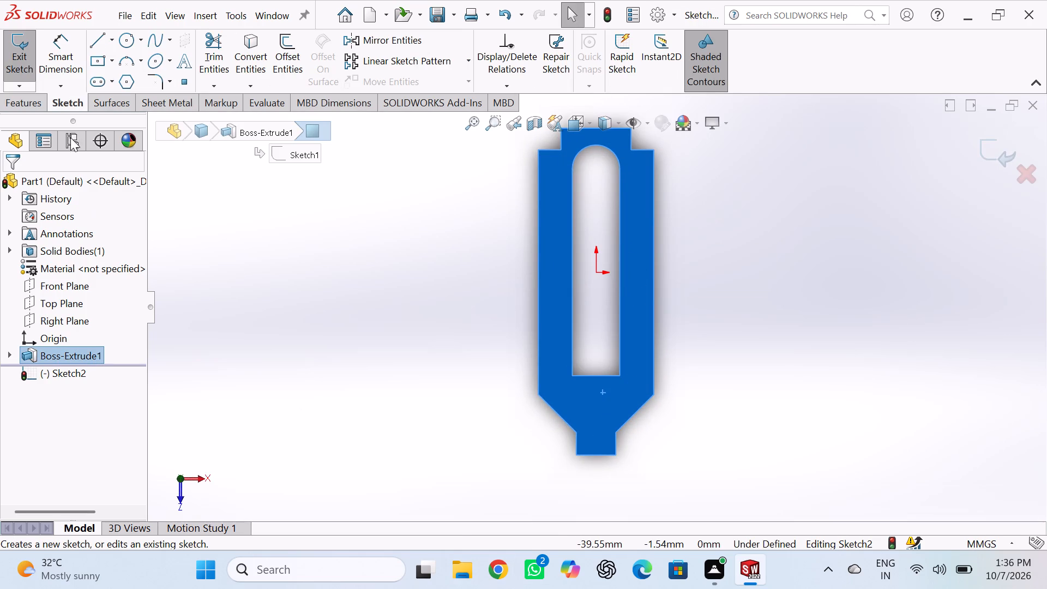
left_click(128, 59)
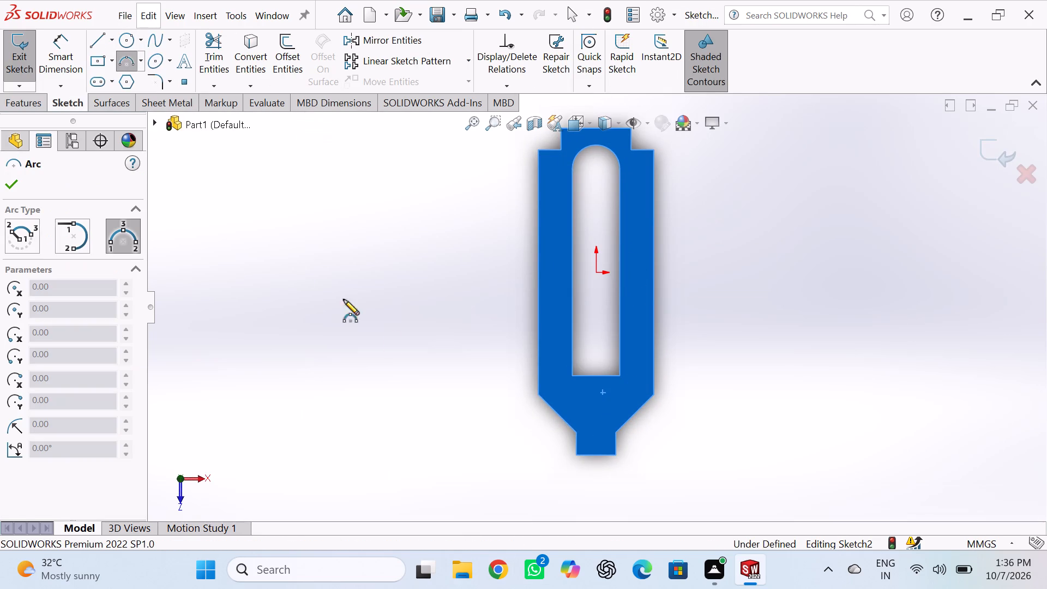
left_click(572, 376)
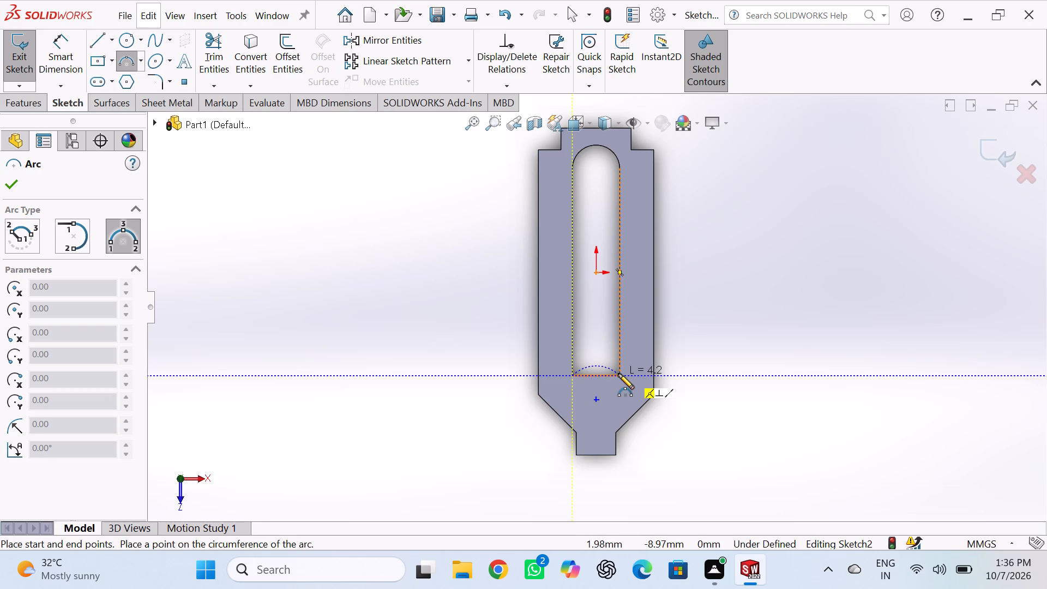
left_click(618, 374)
left_click(596, 392)
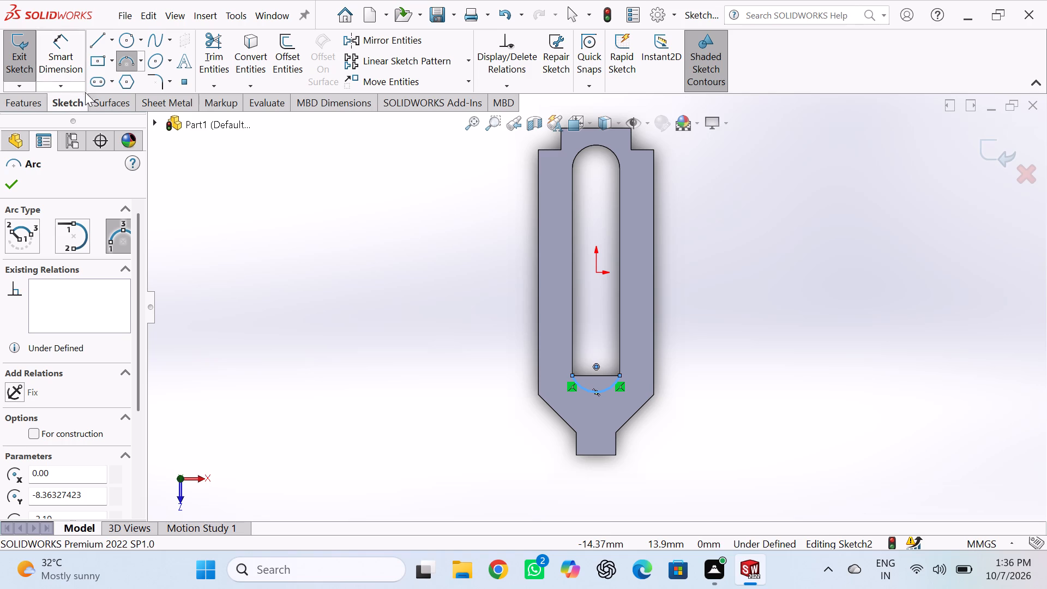
Dimension the radius of the arc below the slot's lower end as 2.10 mm.
left_click(69, 58)
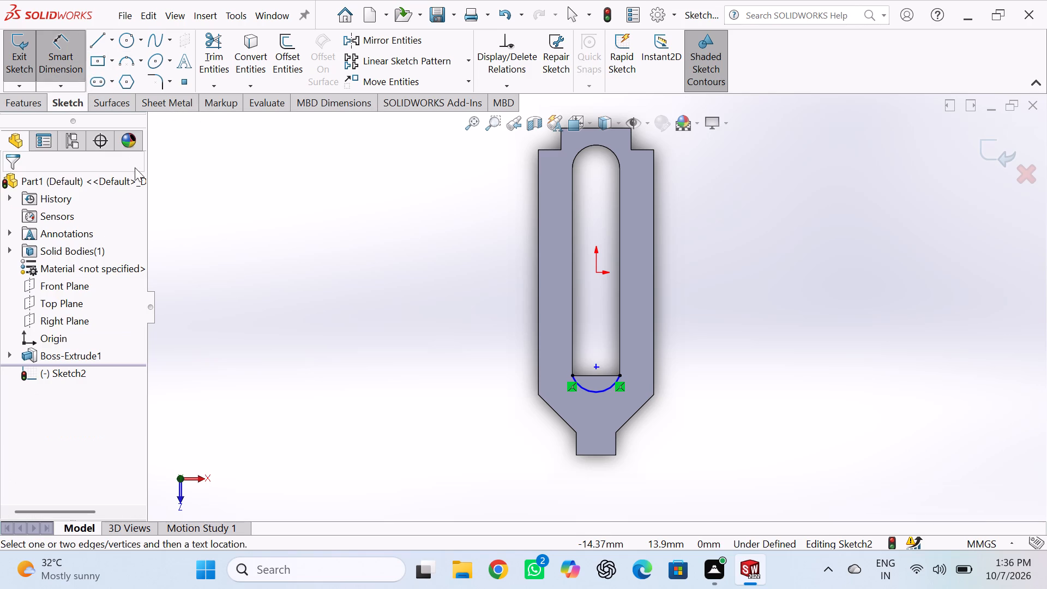
left_click(604, 389)
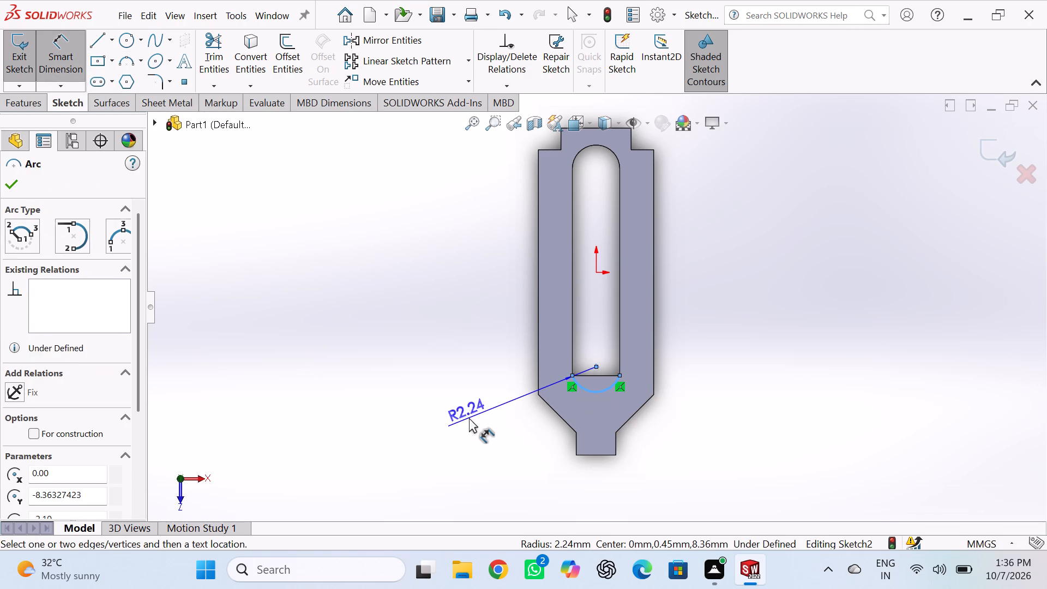
left_click(469, 418)
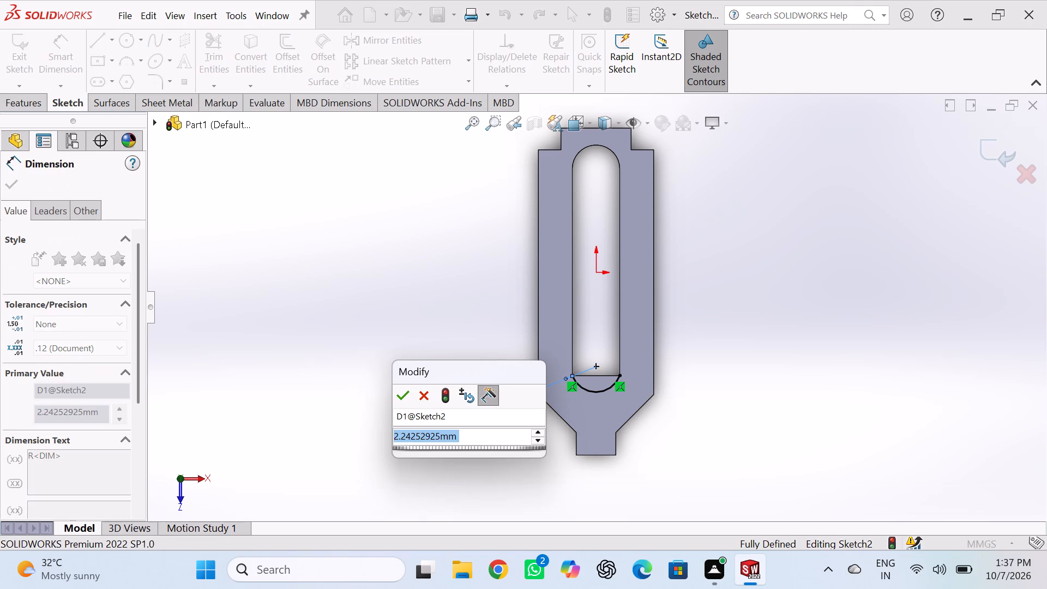
key("2")
key("period")
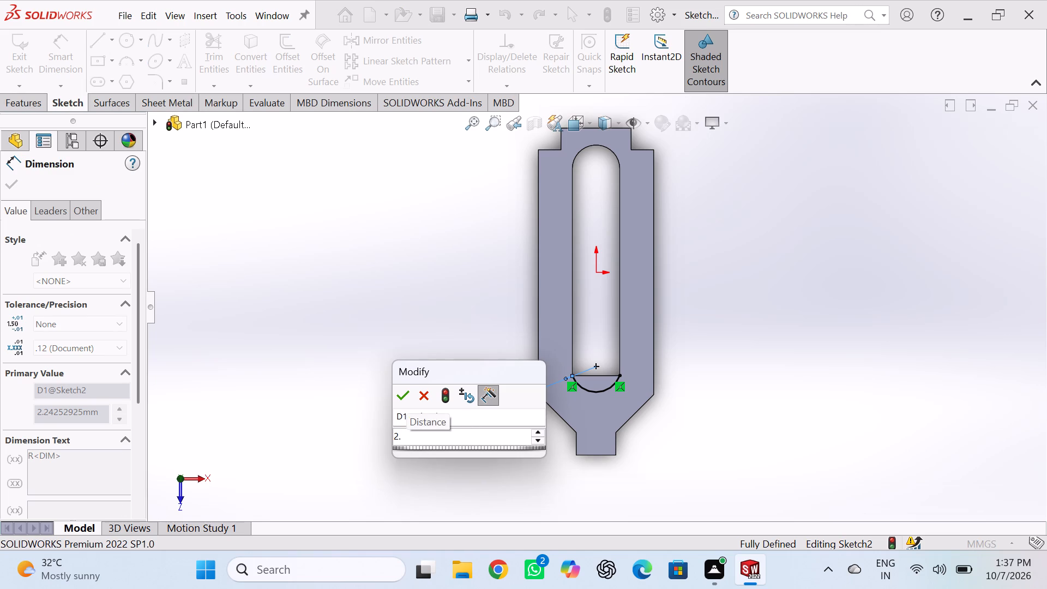
key("1")
key("0")
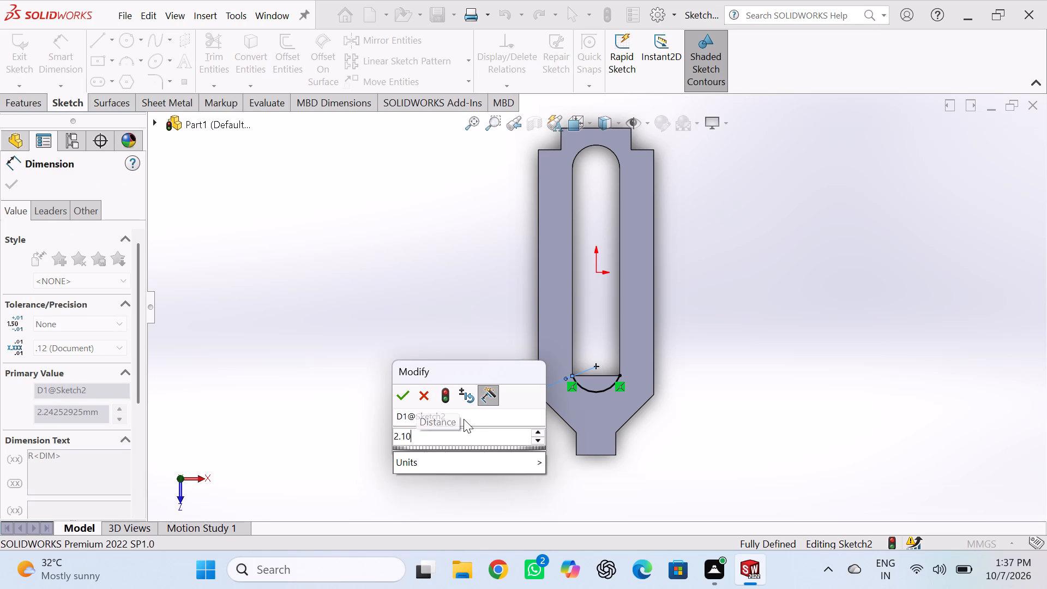
key("Return")
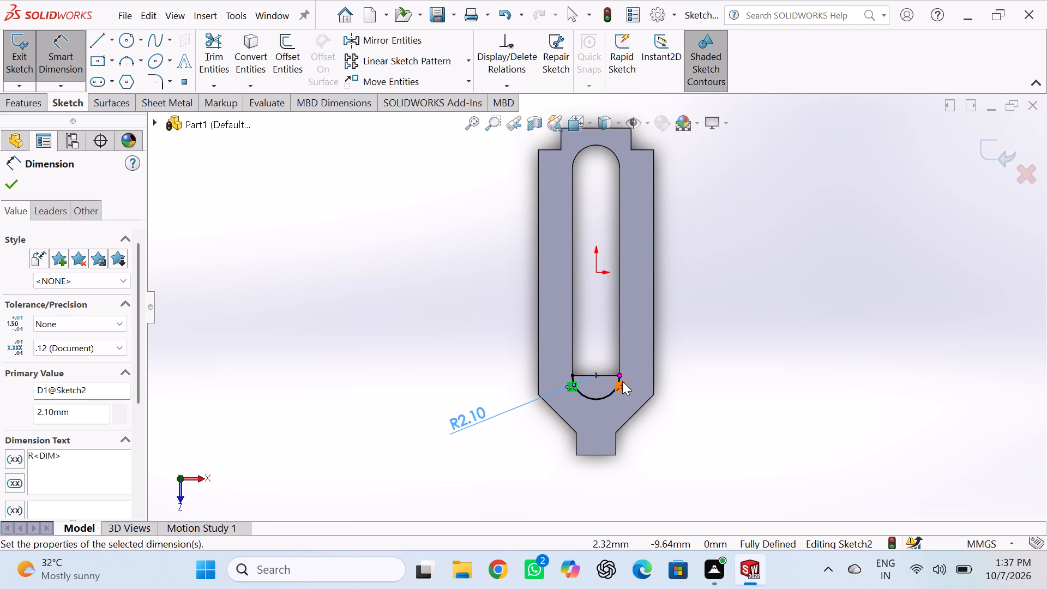
key("Escape")
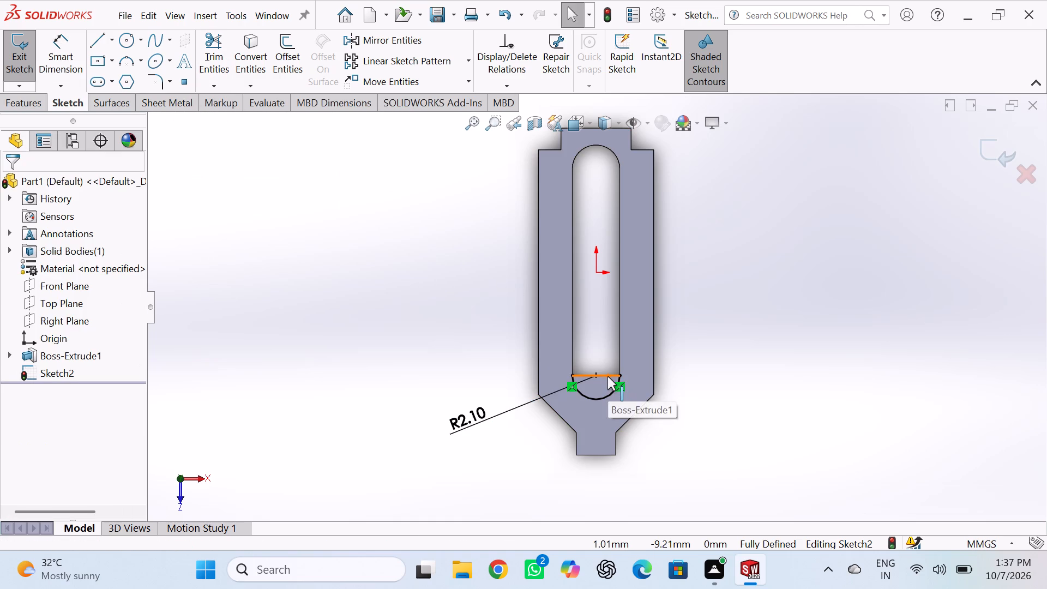
Convert the slot's straight bottom edge into the sketch to close the half-round profile, and exit the sketch.
left_click(607, 376)
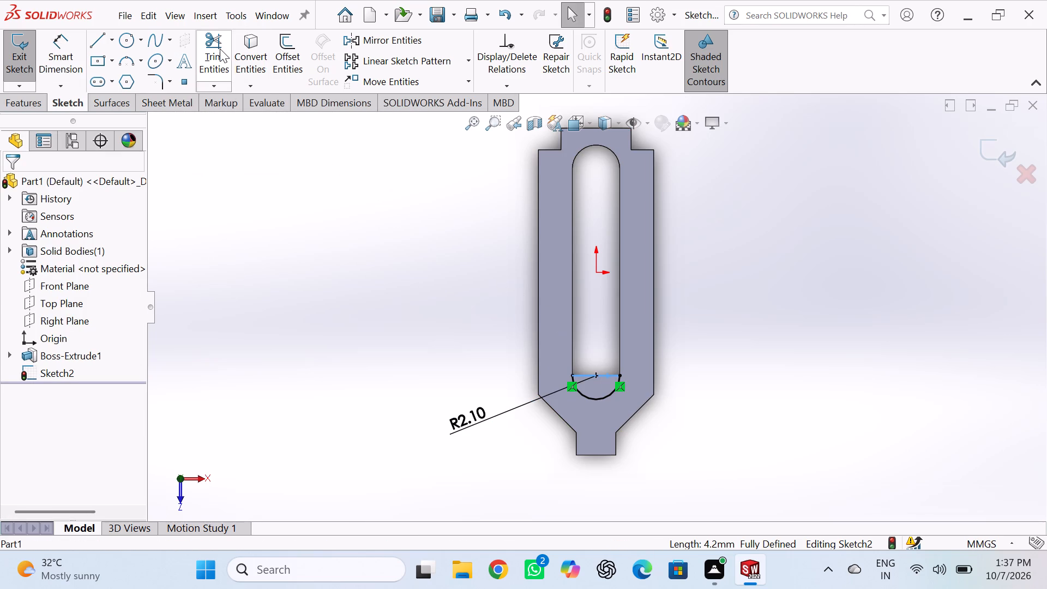
left_click(241, 55)
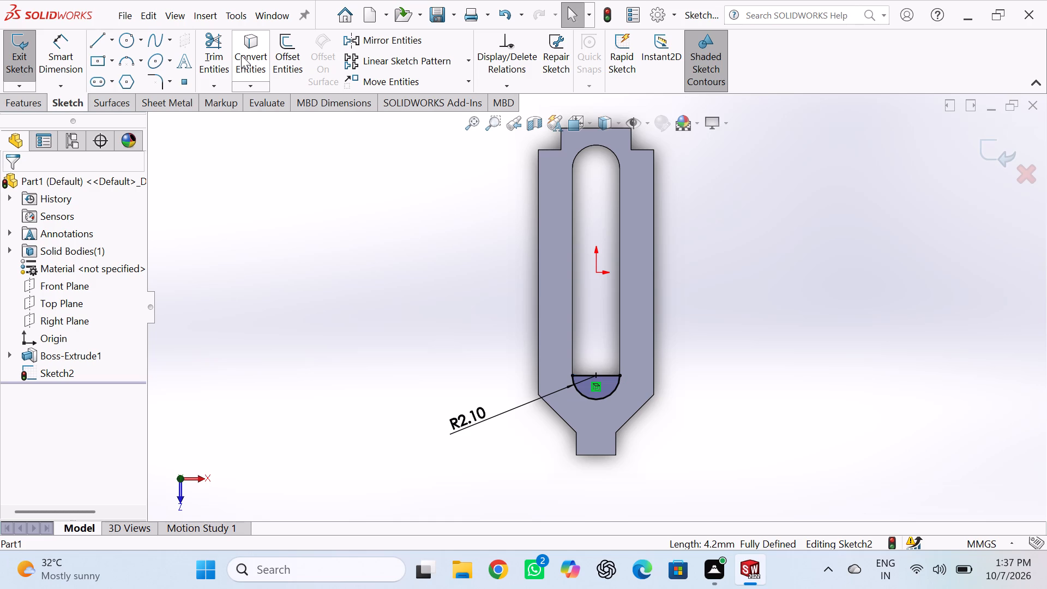
left_click(989, 143)
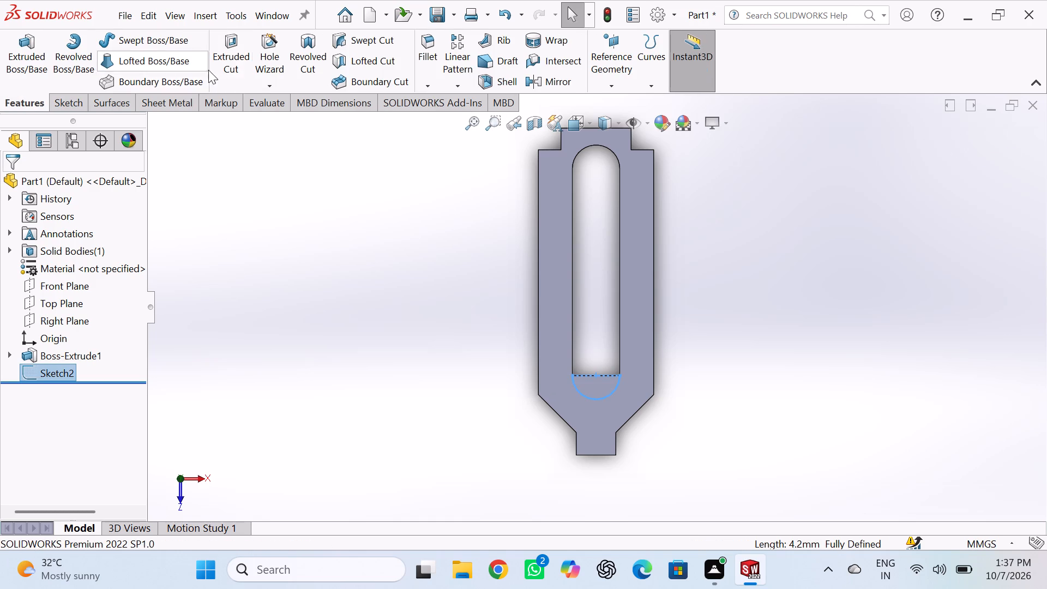
Cut-extrude the half-round profile at the slot's lower end with a Mid Plane end condition and a depth of 0.90 mm.
left_click(222, 51)
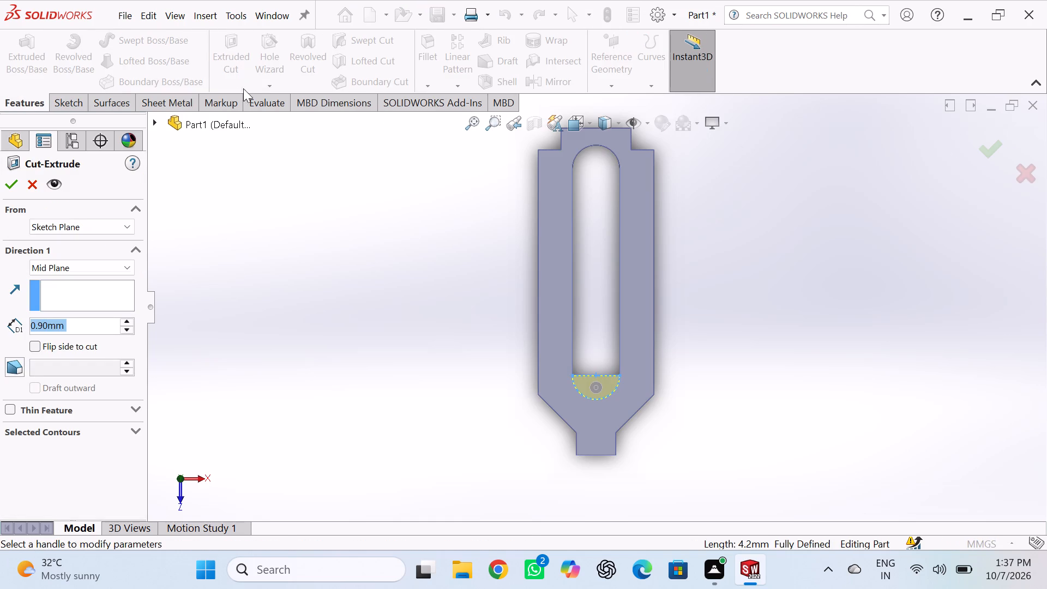
left_click(17, 183)
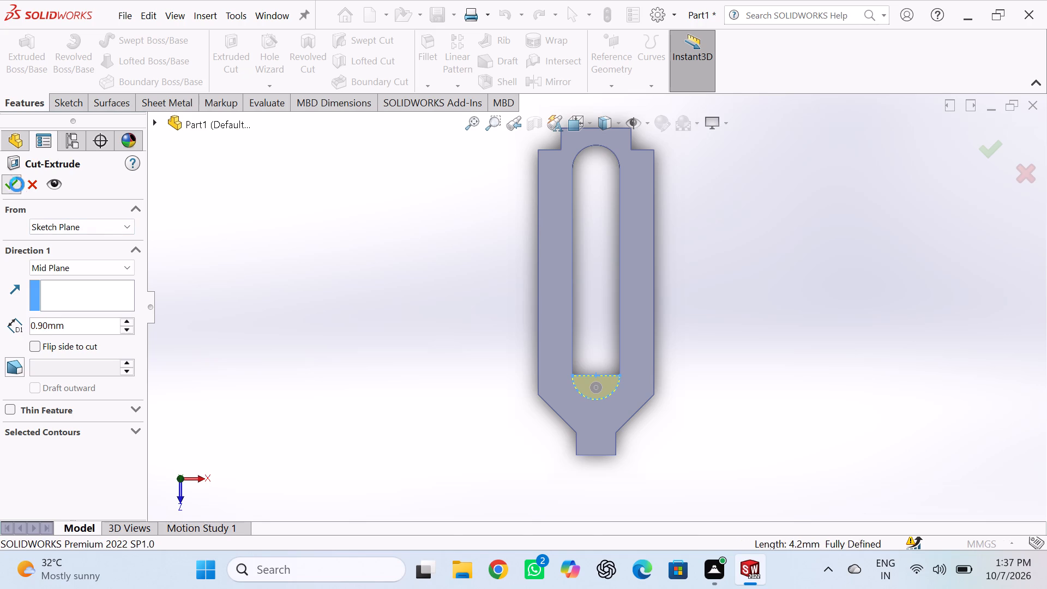
left_click(353, 269)
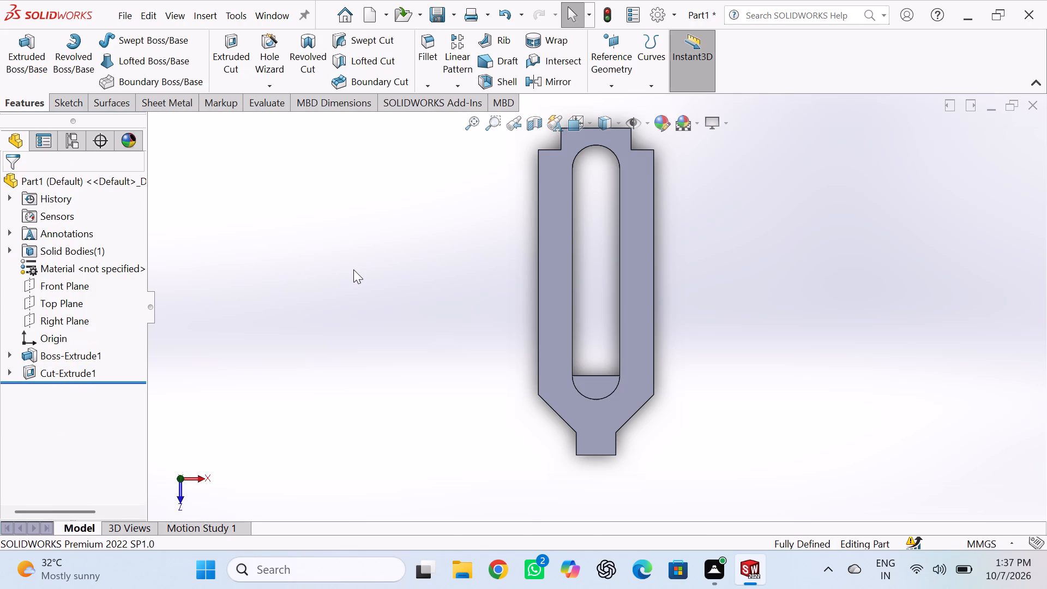
Edit the half-round cut at the slot's lower end and change its end condition to Blind.
middle_click_drag(356, 274, 274, 268)
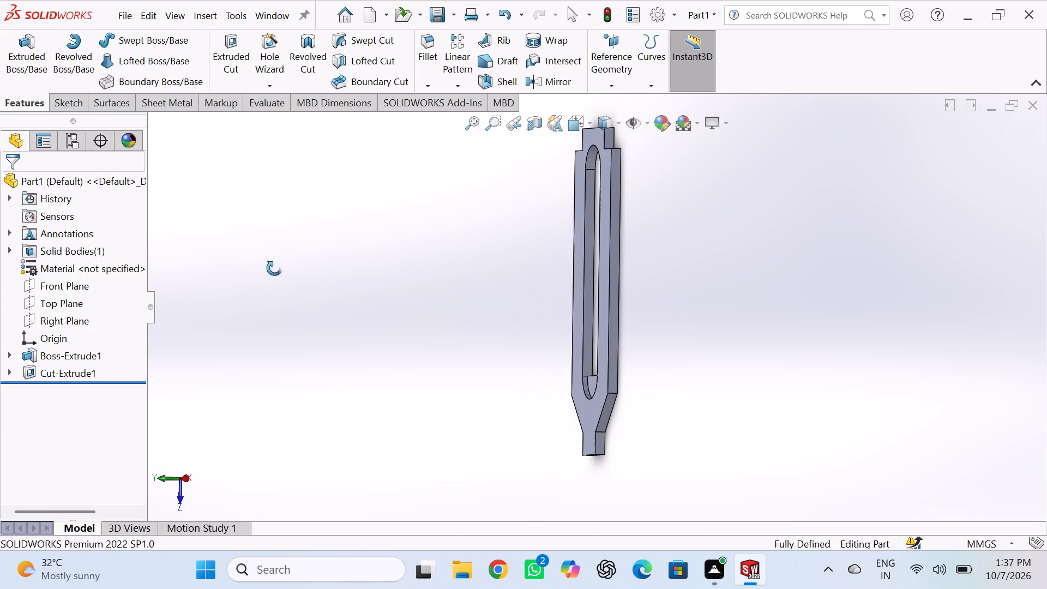
middle_click_drag(274, 268, 388, 264)
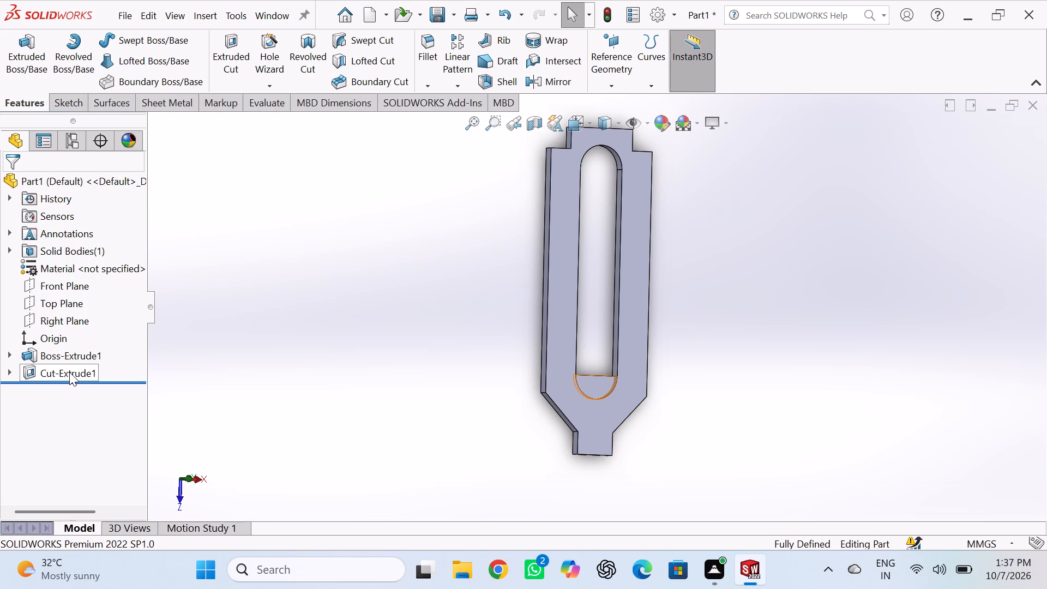
left_click(70, 372)
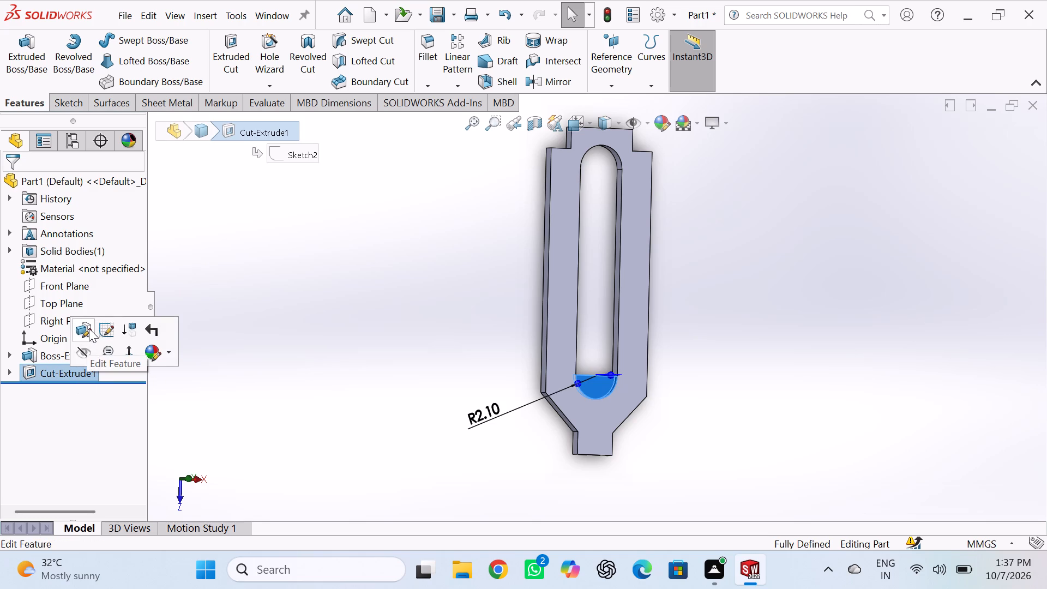
left_click(89, 328)
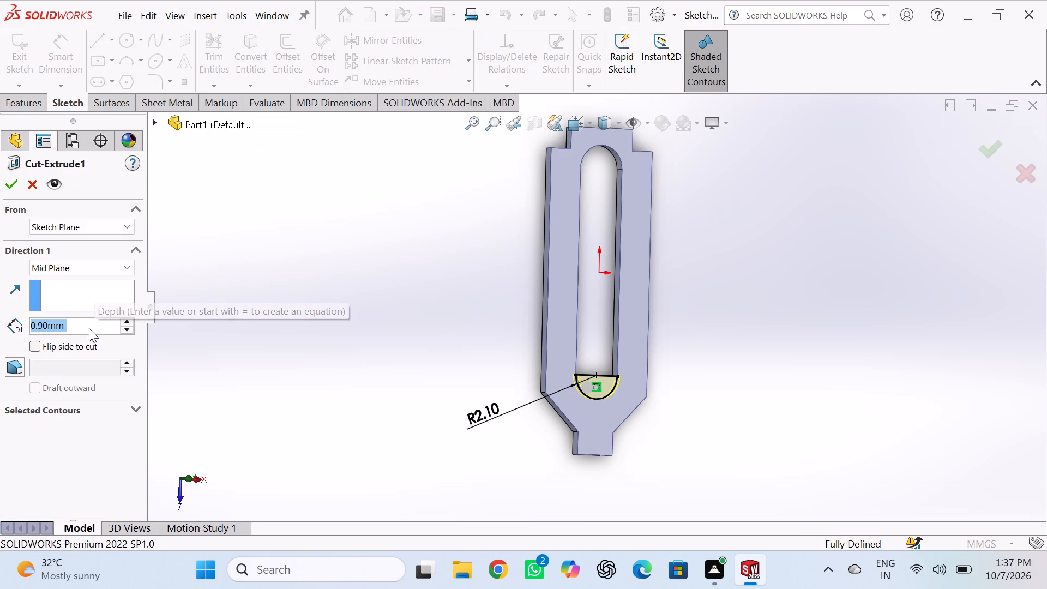
left_click(127, 266)
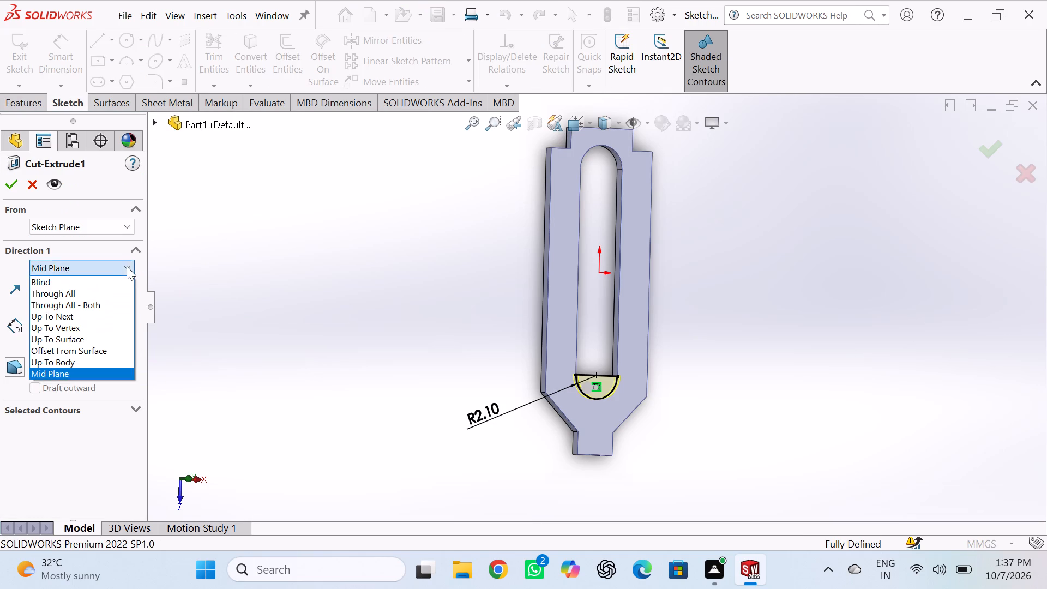
left_click(115, 277)
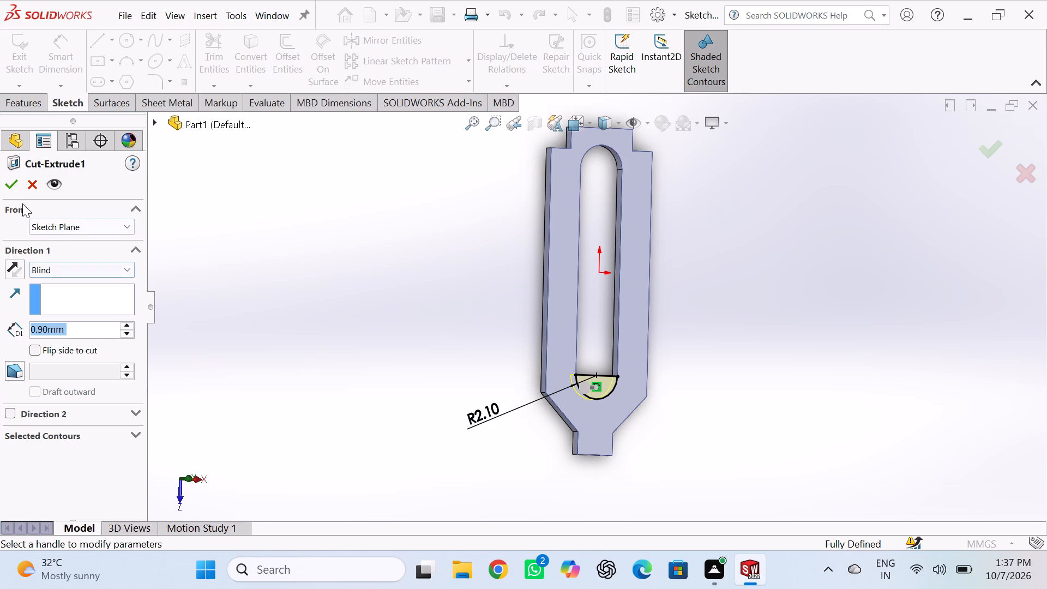
left_click(11, 182)
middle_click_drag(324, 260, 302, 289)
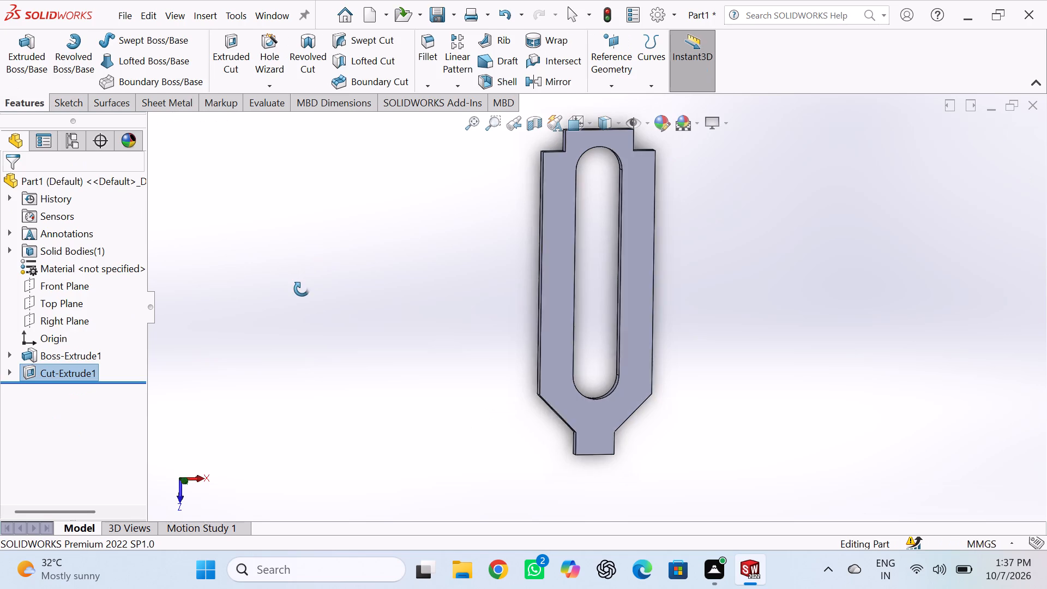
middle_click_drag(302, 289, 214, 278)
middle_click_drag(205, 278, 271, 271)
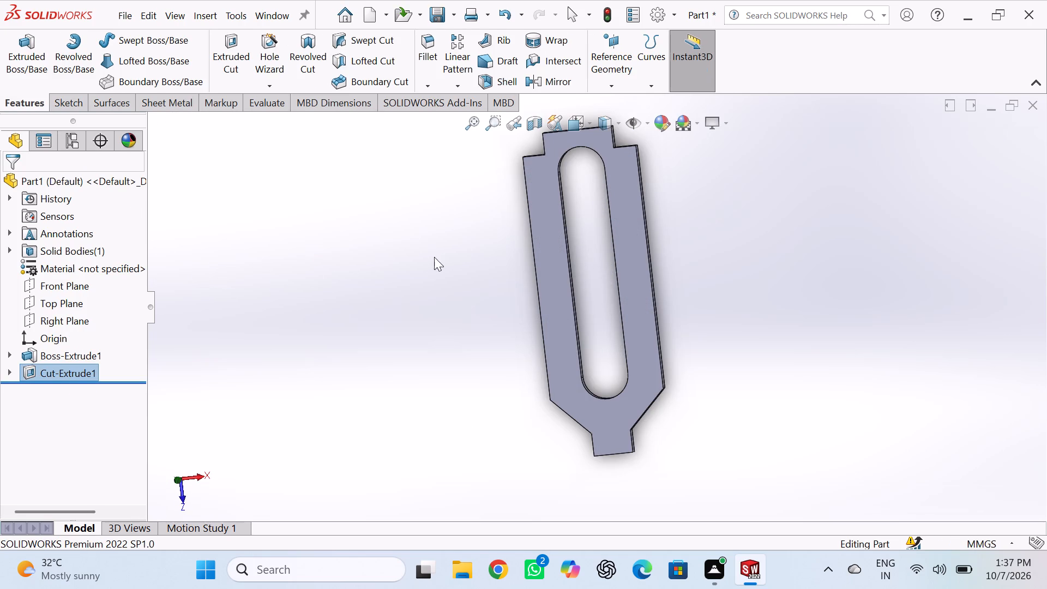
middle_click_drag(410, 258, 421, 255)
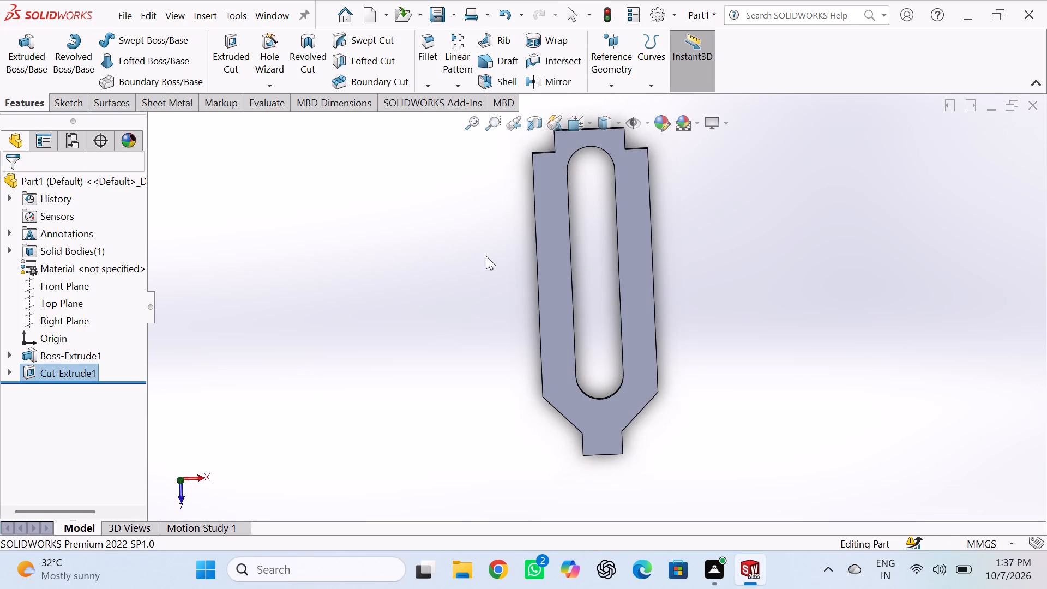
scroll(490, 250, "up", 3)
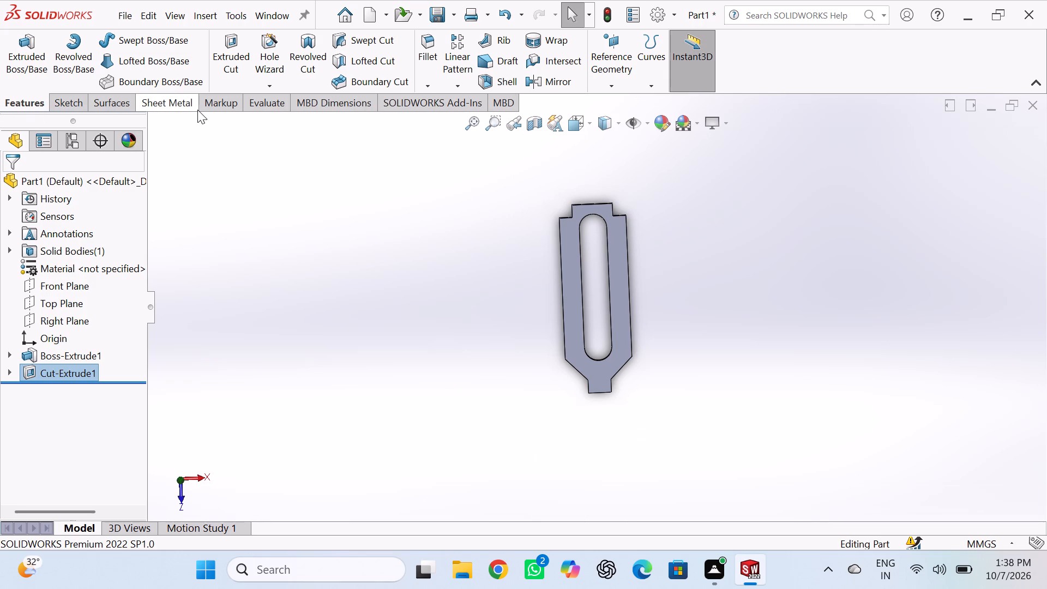
Convert the part to sheet metal with its large top face as the fixed face and a thickness of 0.90 mm.
left_click(174, 104)
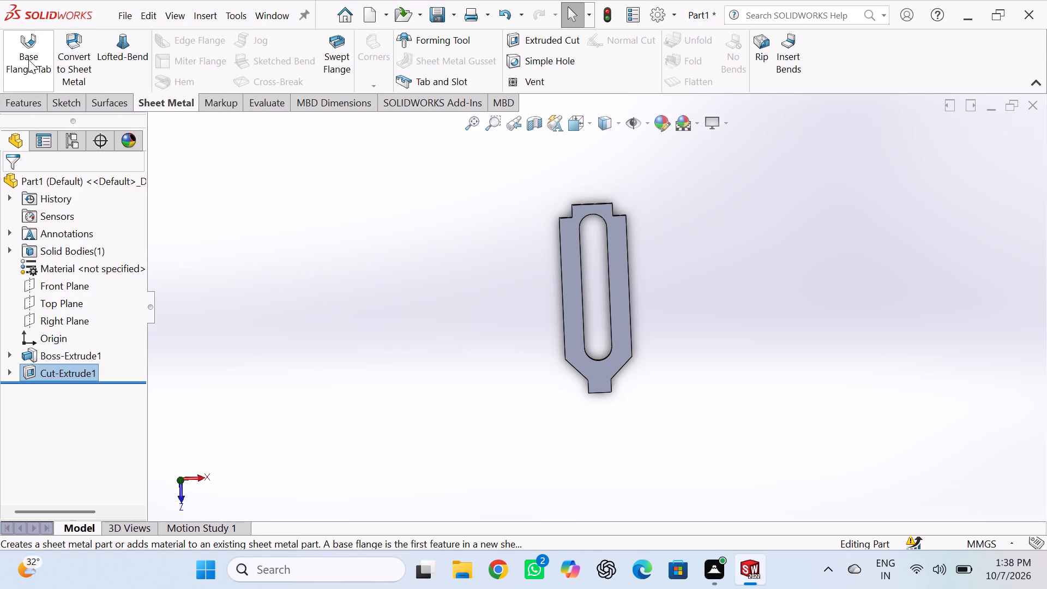
key("Escape")
key("Escape")
key("ctrl+7")
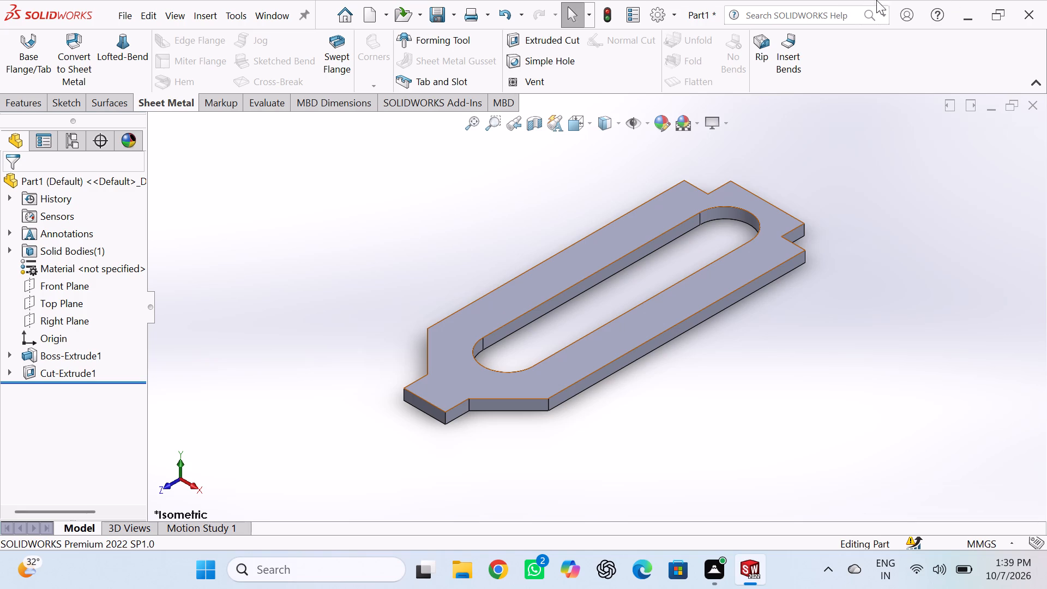
left_click(74, 49)
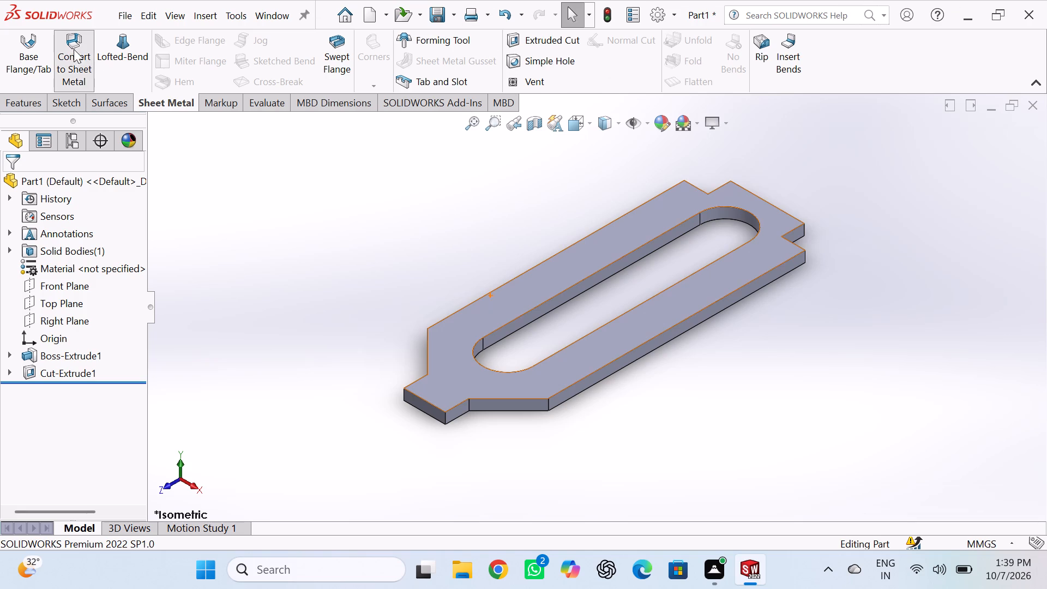
left_click(594, 260)
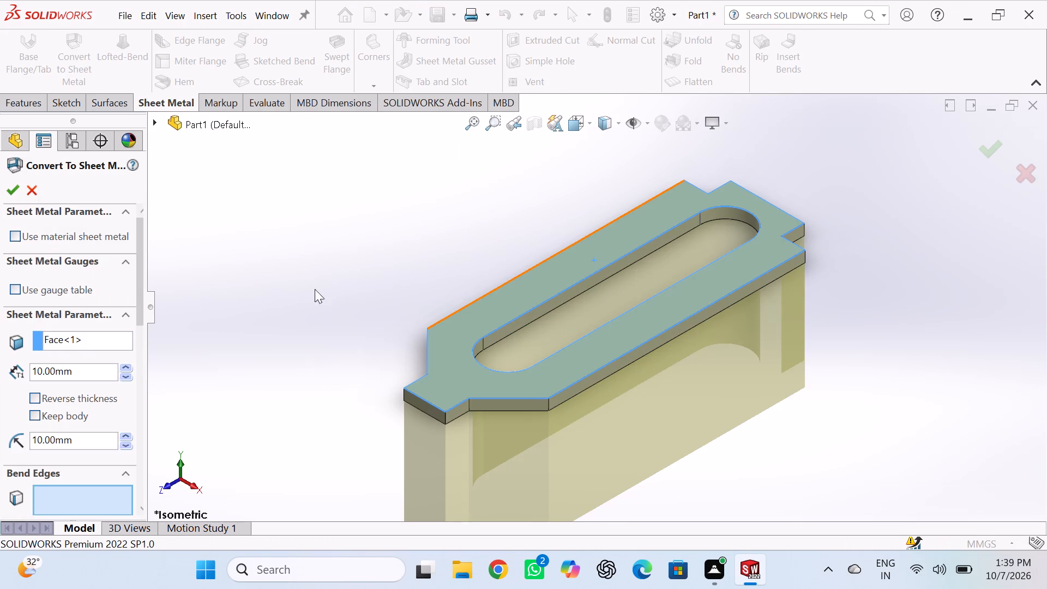
double_click(97, 372)
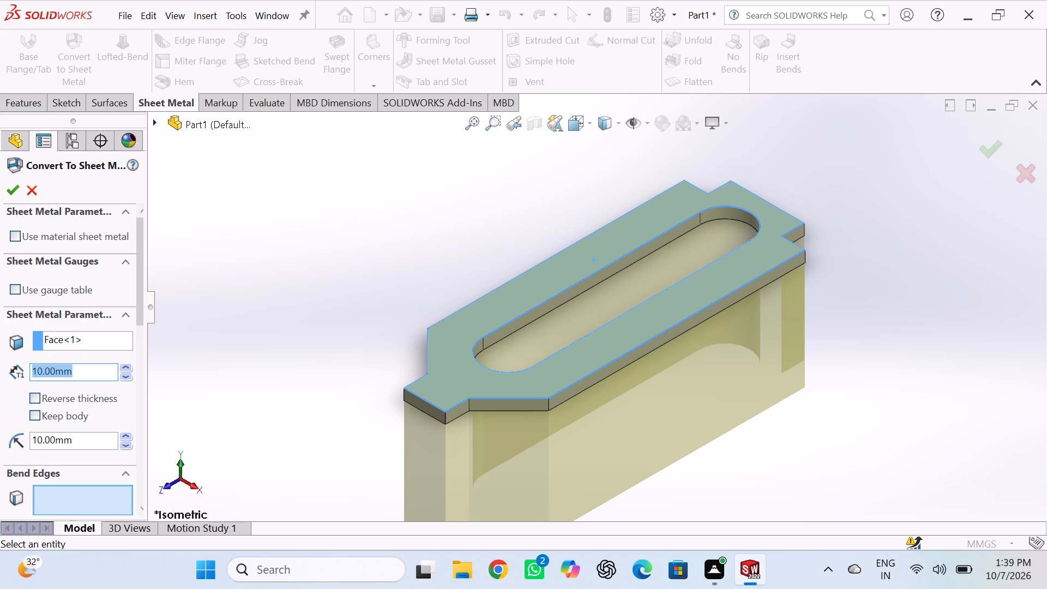
key("0")
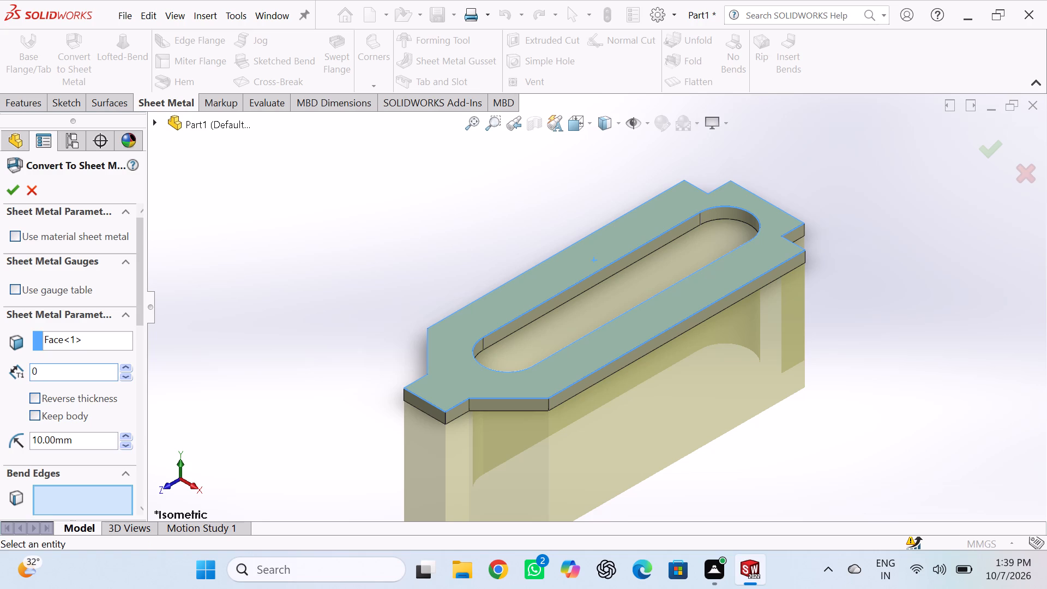
type(".9")
key("Return")
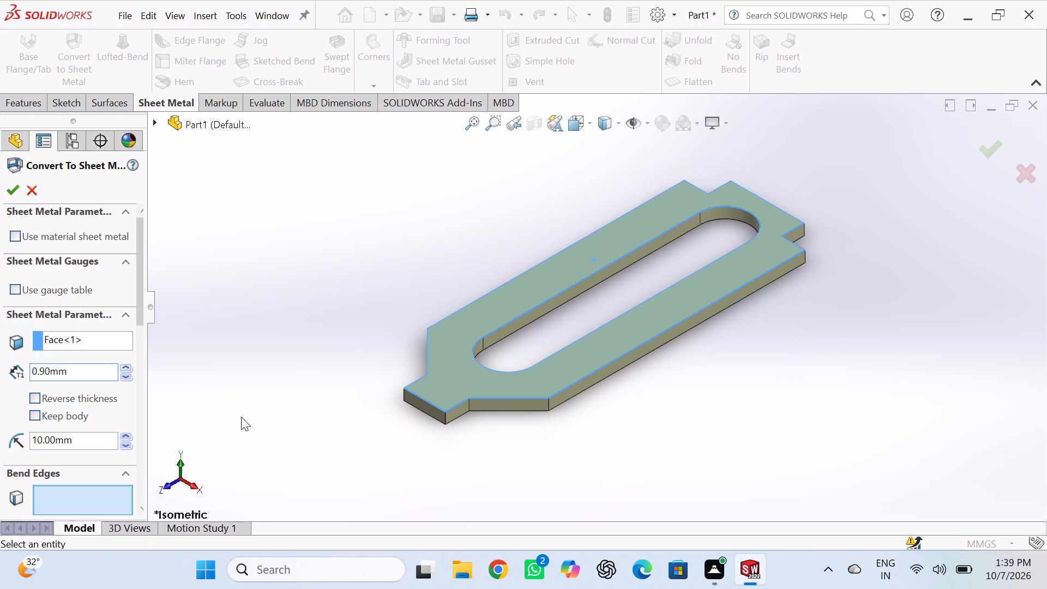
left_click(15, 190)
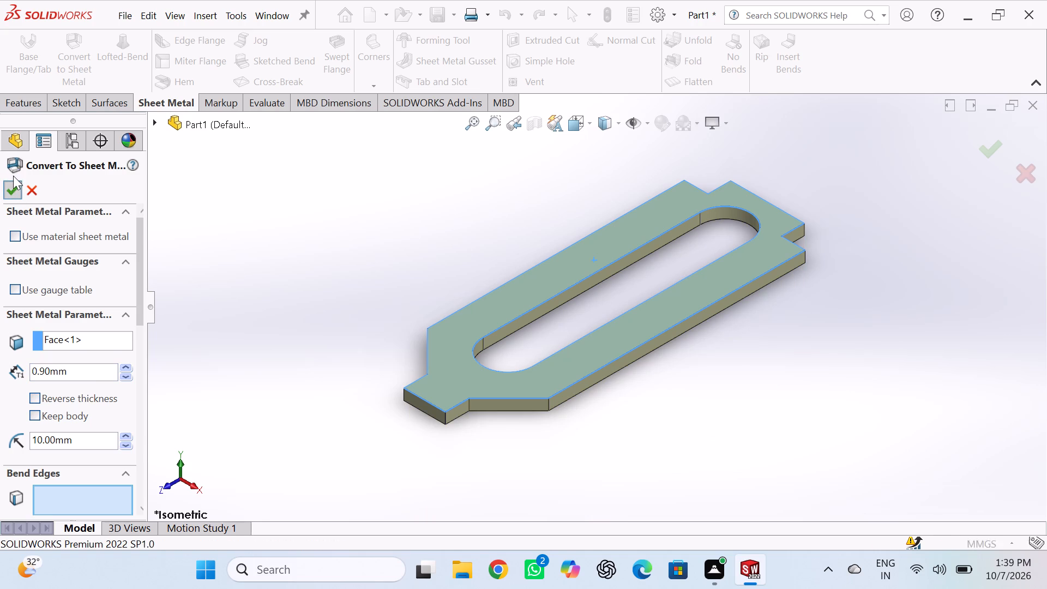
left_click(262, 199)
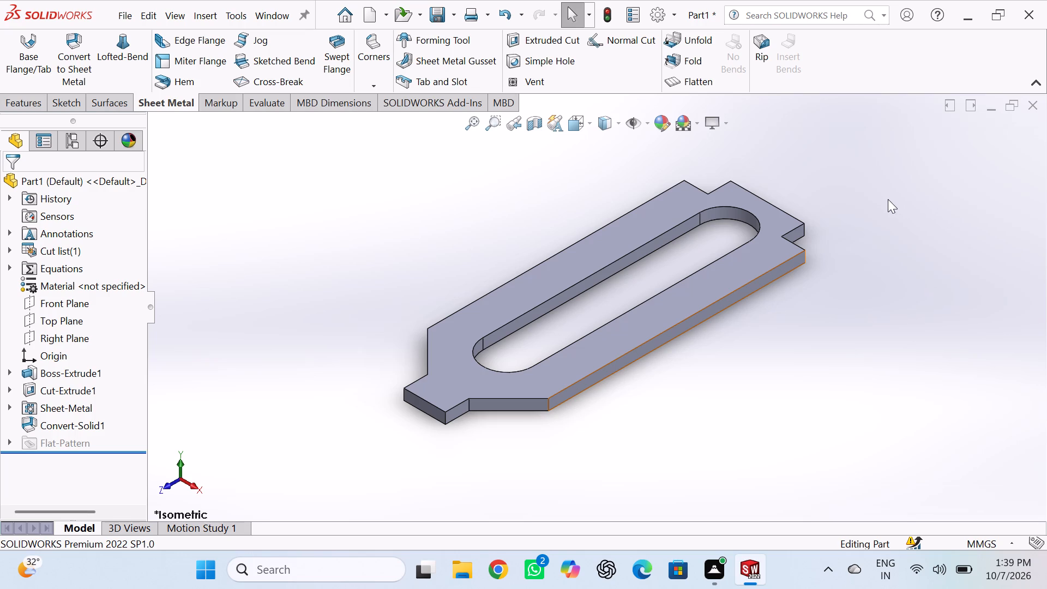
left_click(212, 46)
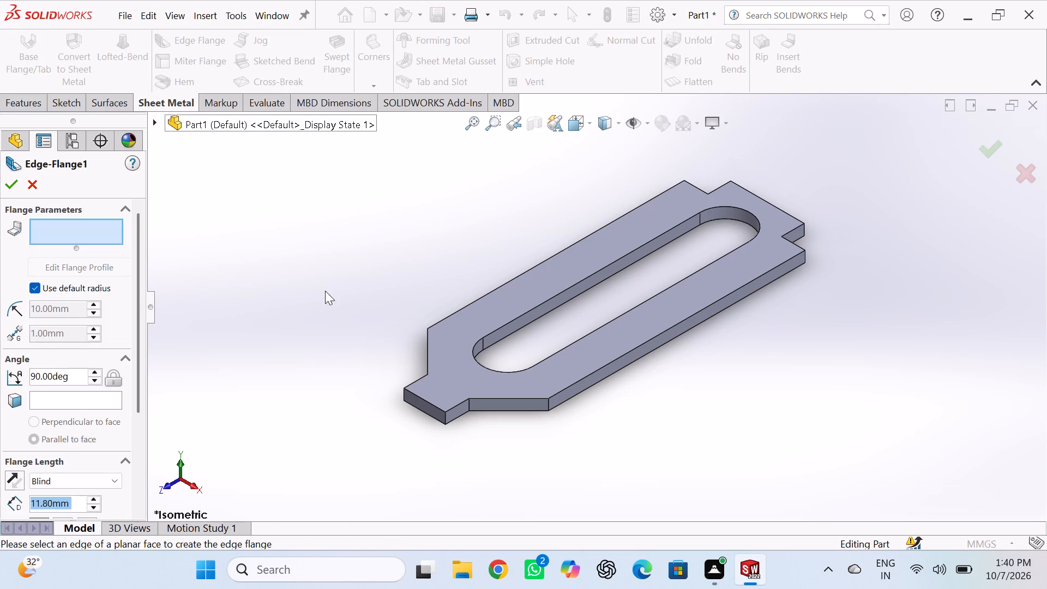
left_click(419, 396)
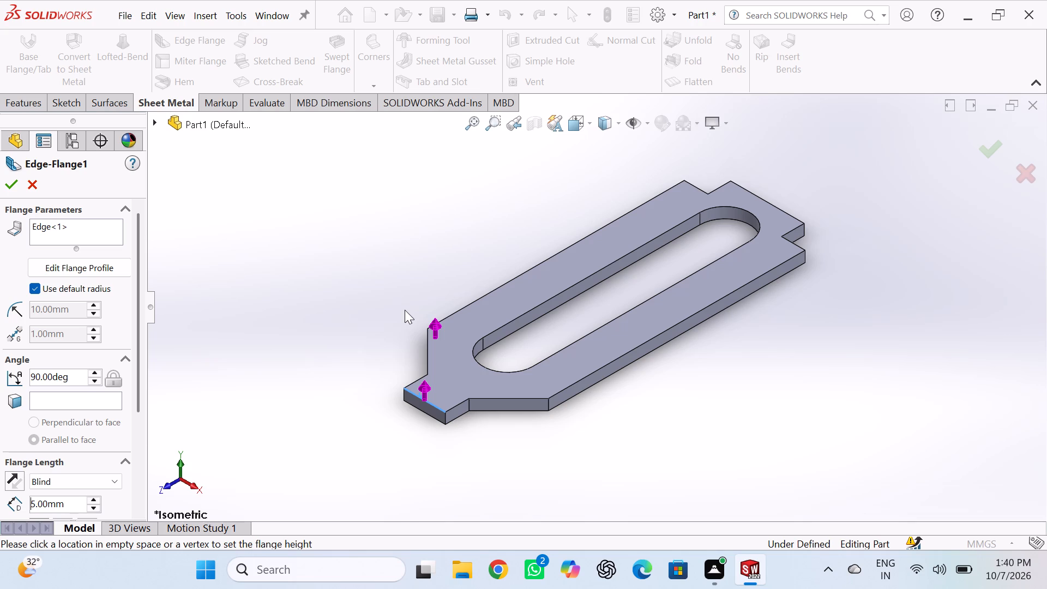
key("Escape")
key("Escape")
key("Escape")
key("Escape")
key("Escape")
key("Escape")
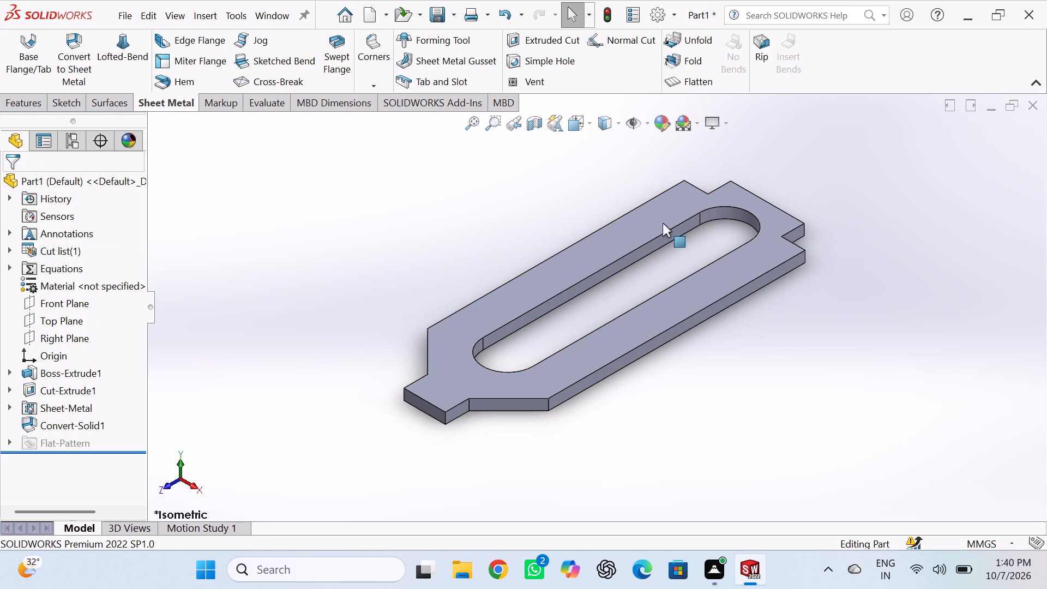
Start an edge flange on the wider end tab's upper outer edge, overriding the default radius with a 0.3 mm bend radius.
left_click(197, 40)
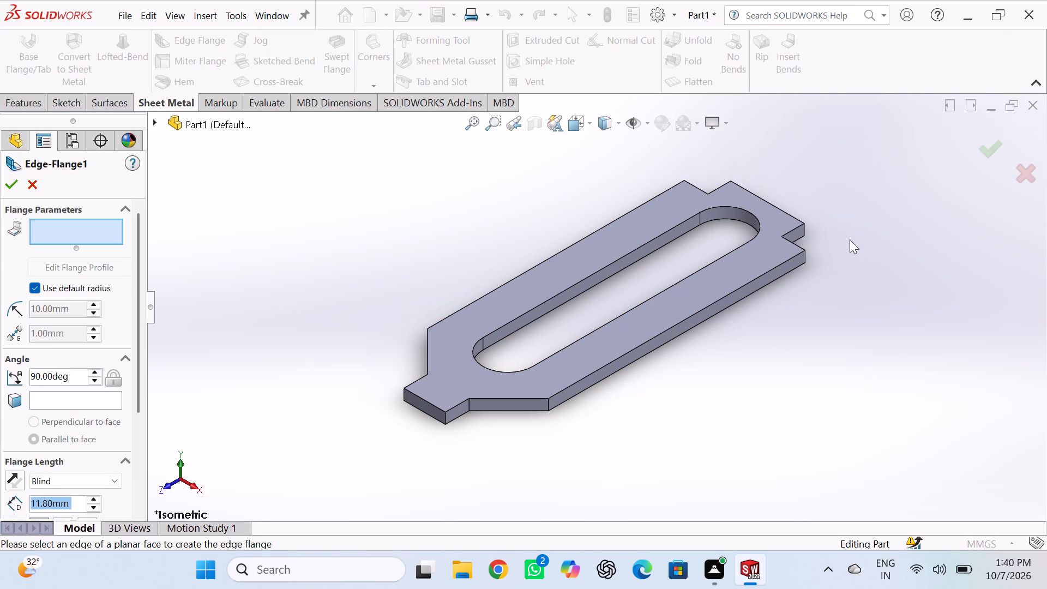
left_click(781, 209)
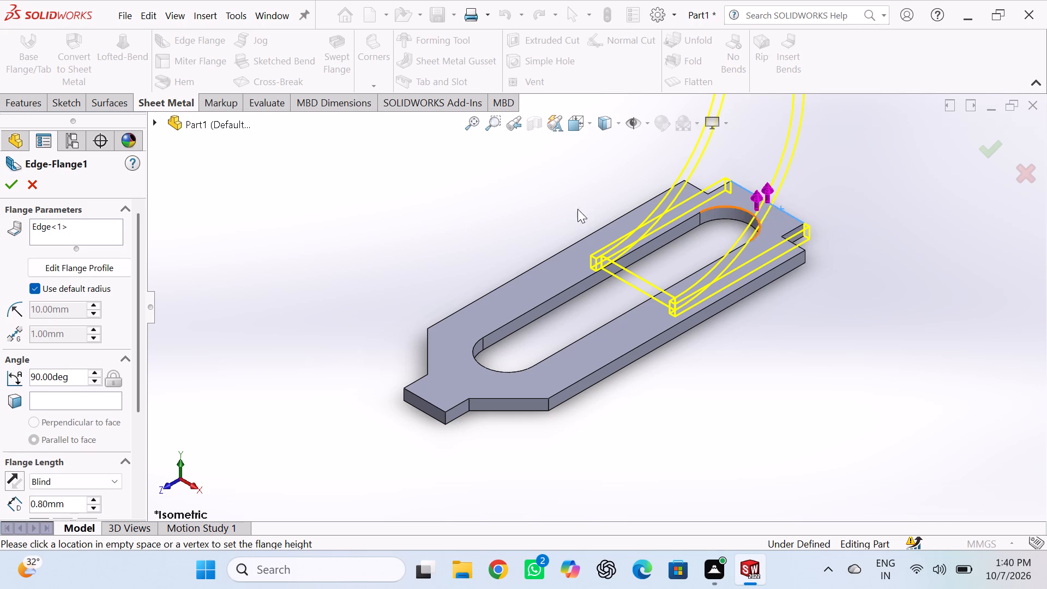
left_click(34, 287)
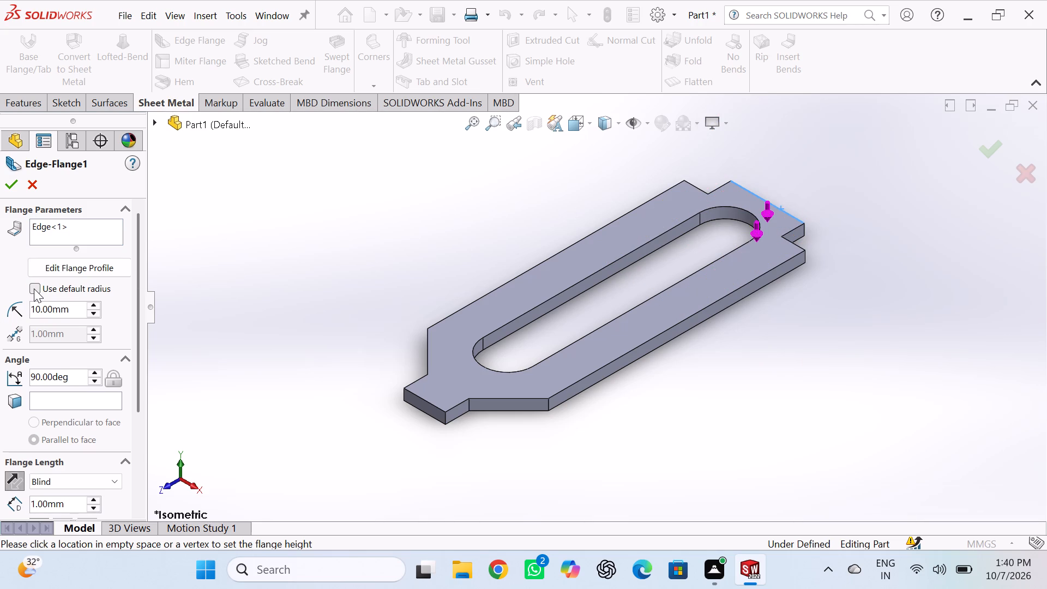
double_click(70, 311)
key("2")
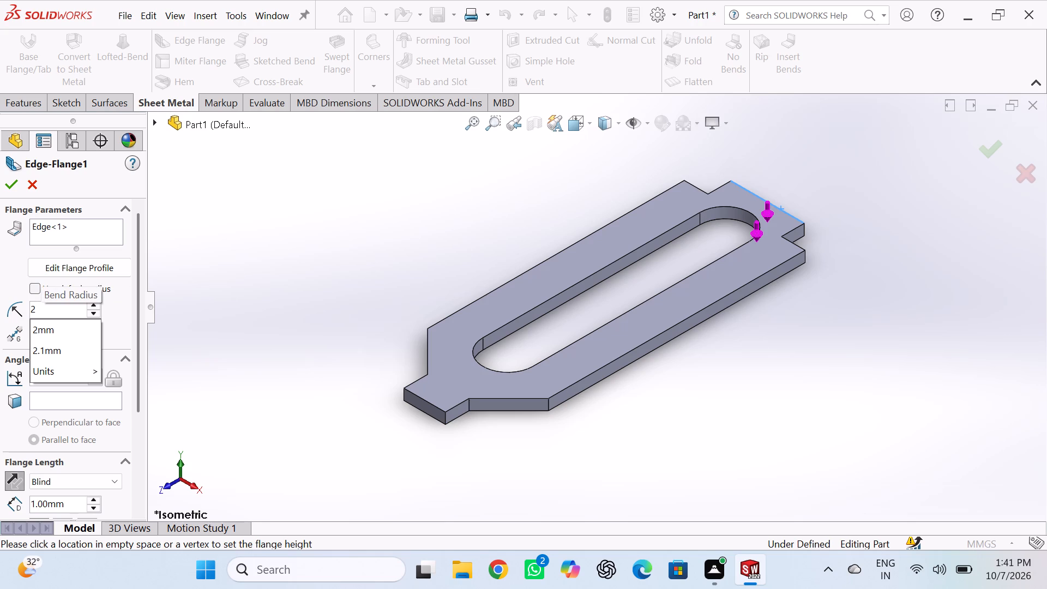
key("BackSpace")
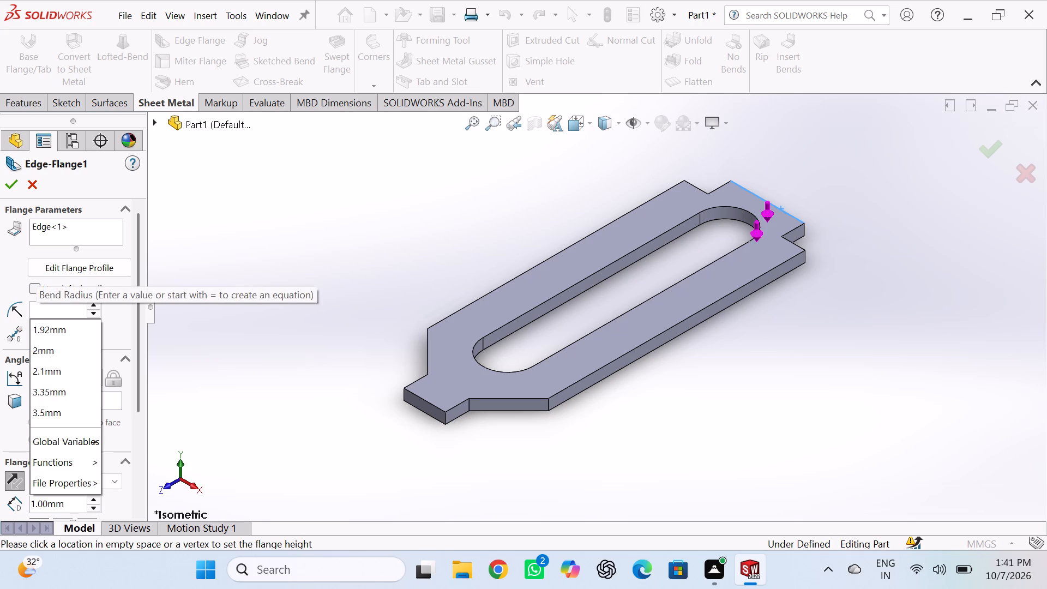
type("0.3")
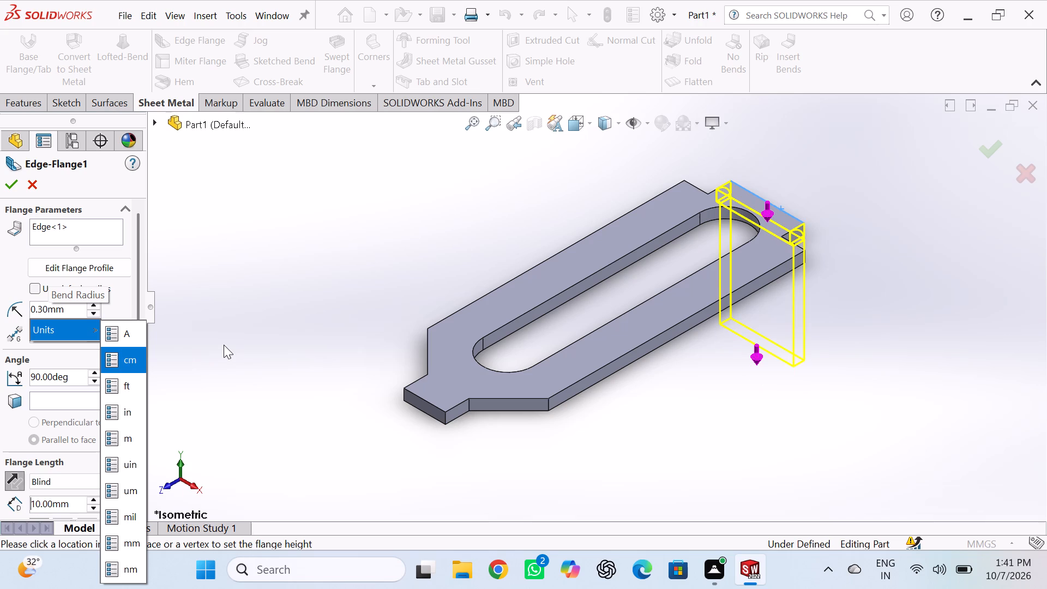
scroll(135, 298, "down", 3)
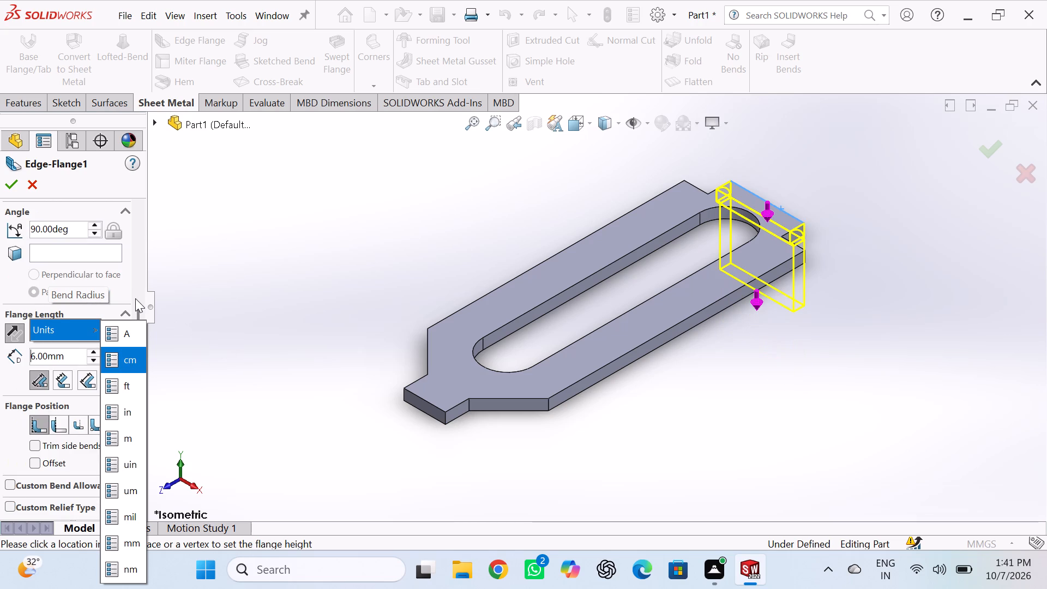
scroll(135, 298, "up", 1)
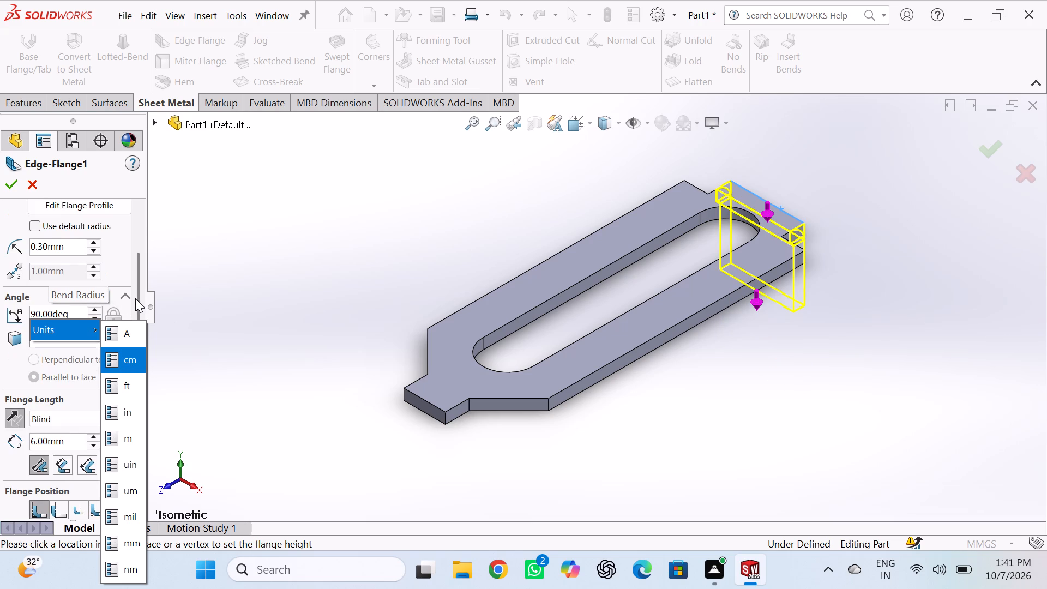
scroll(135, 298, "down", 1)
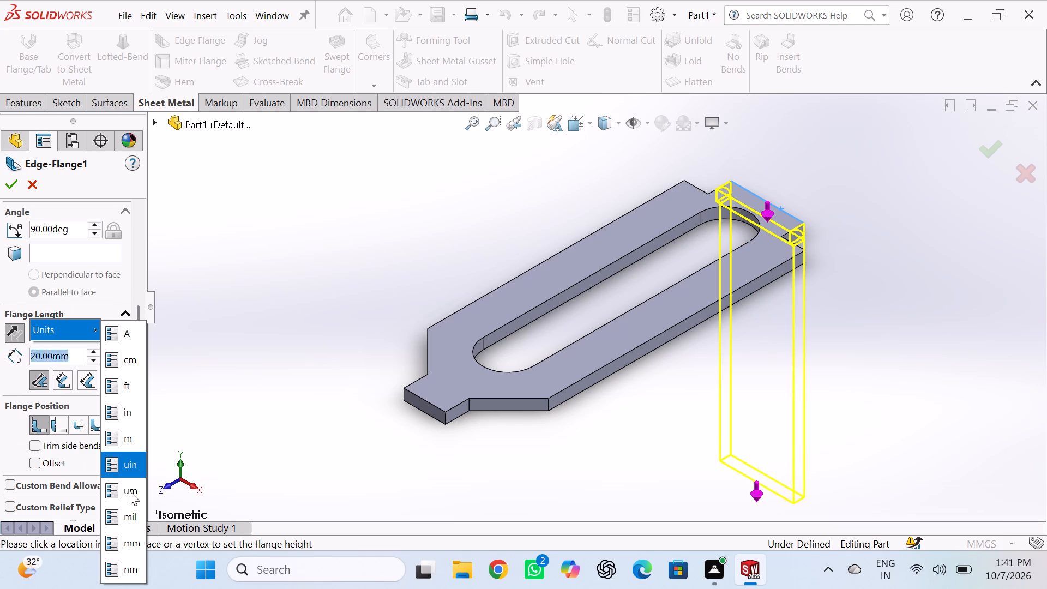
left_click(126, 544)
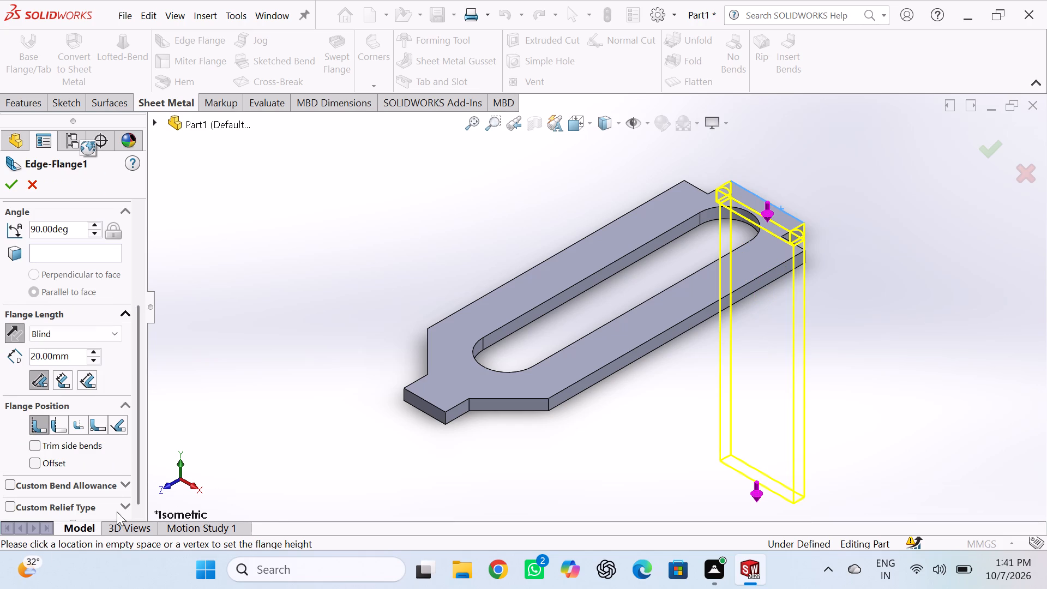
left_click_drag(141, 325, 140, 351)
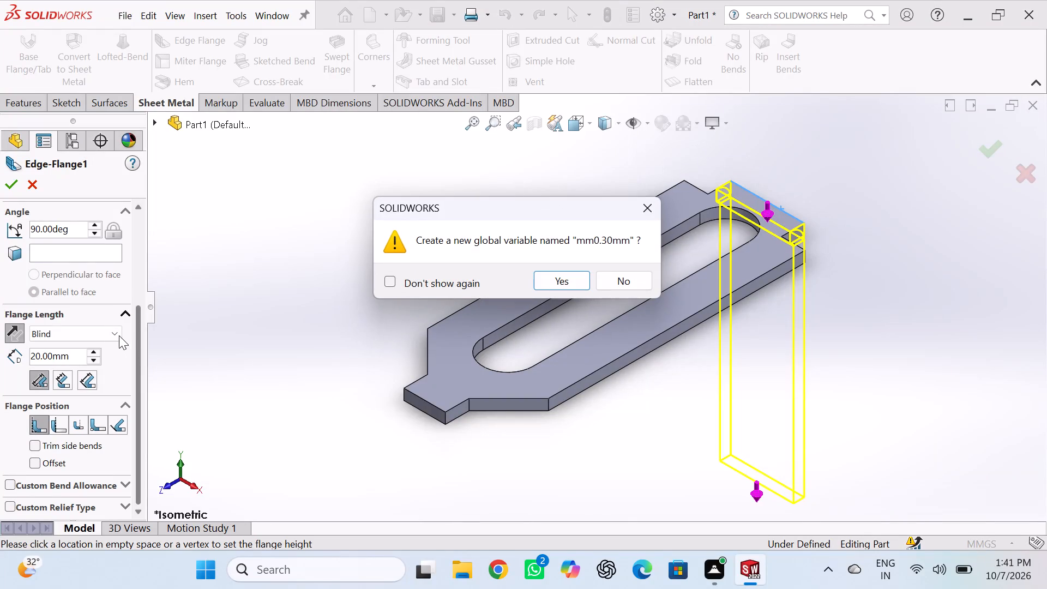
left_click(638, 281)
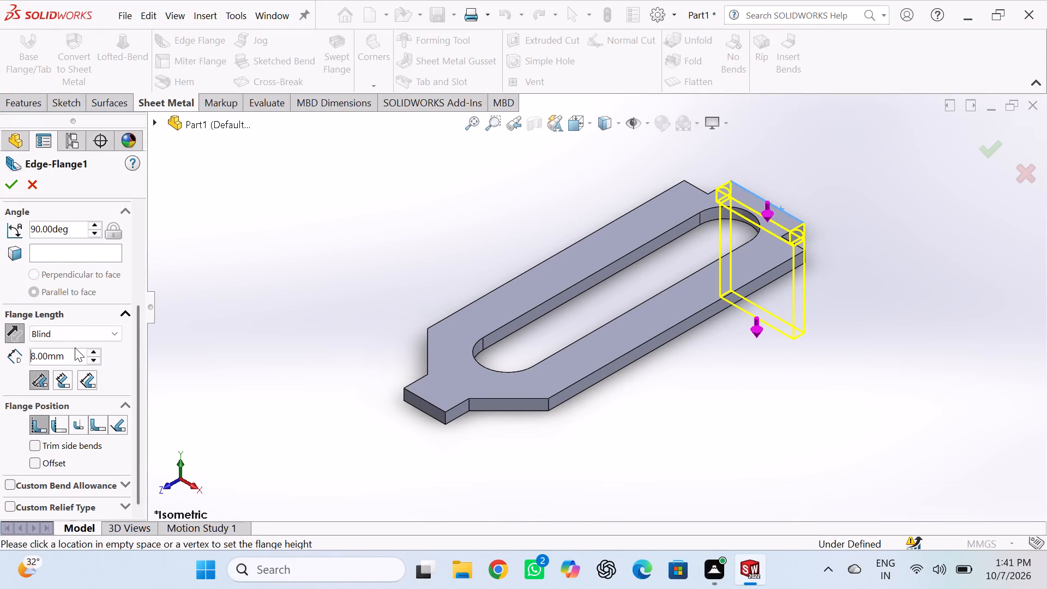
Flip the edge flange to point upward, set its length to 10.92 mm, and create it.
left_click(19, 329)
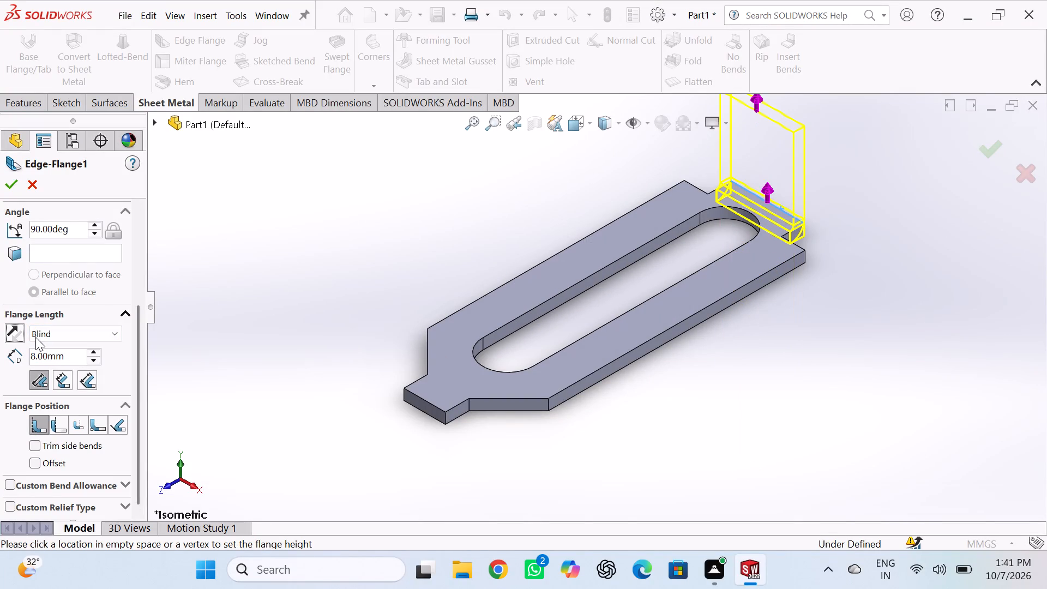
double_click(66, 358)
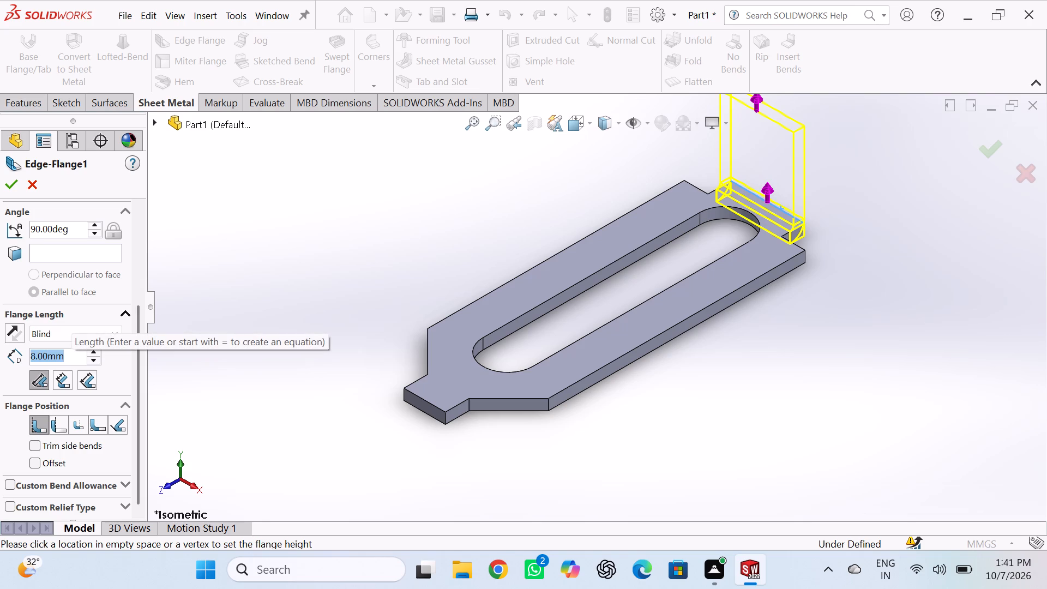
key("1")
key("0")
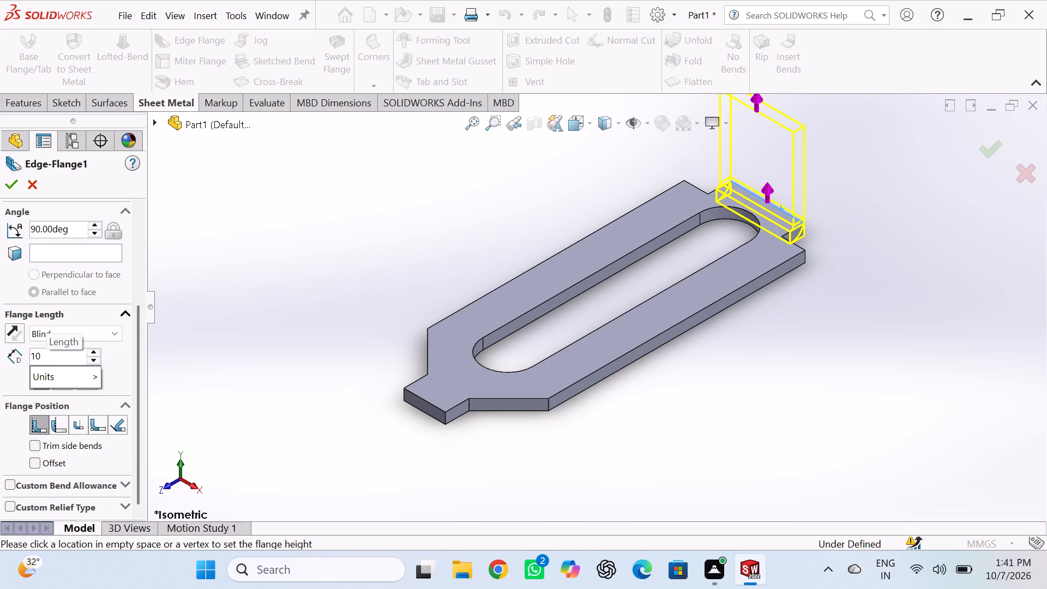
type(".9")
key("2")
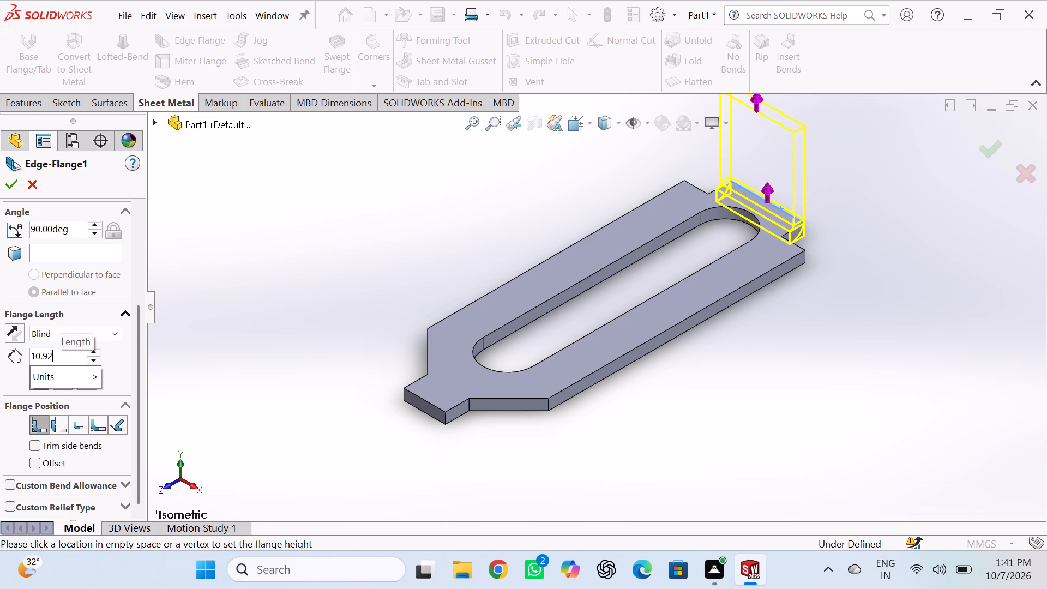
key("Return")
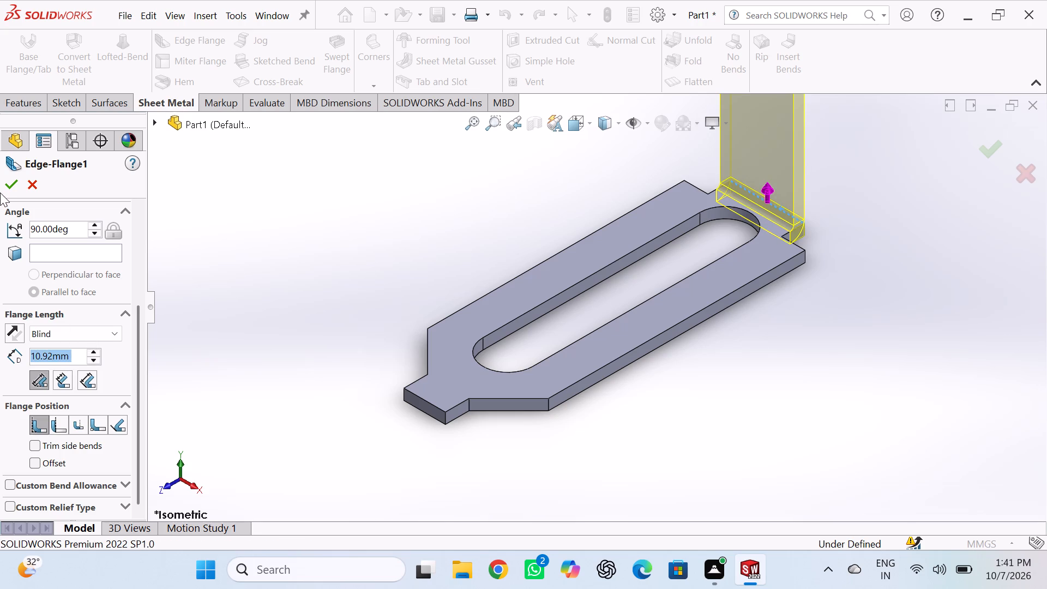
left_click(7, 184)
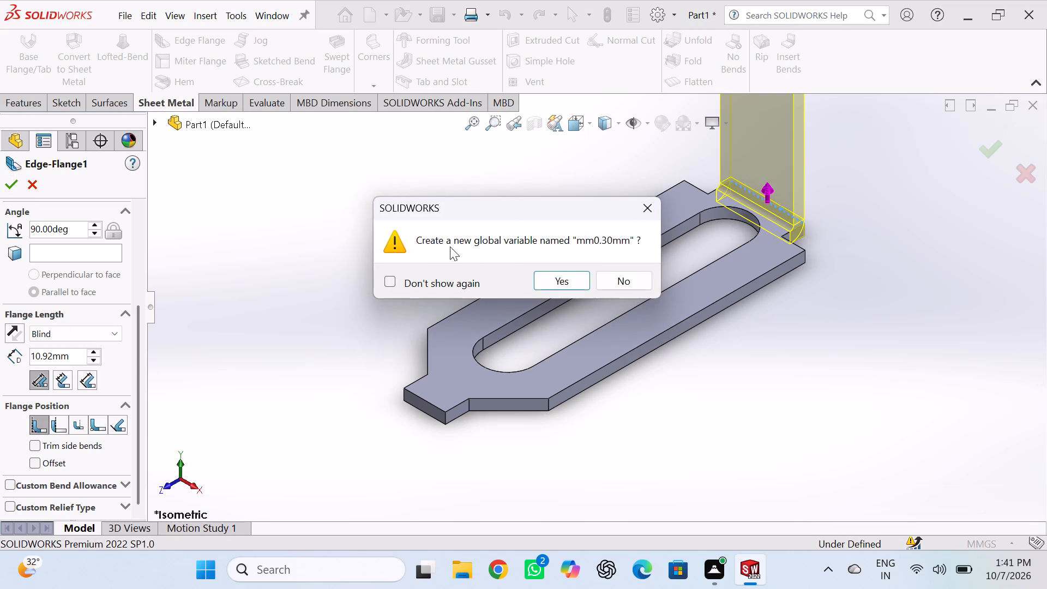
left_click(571, 281)
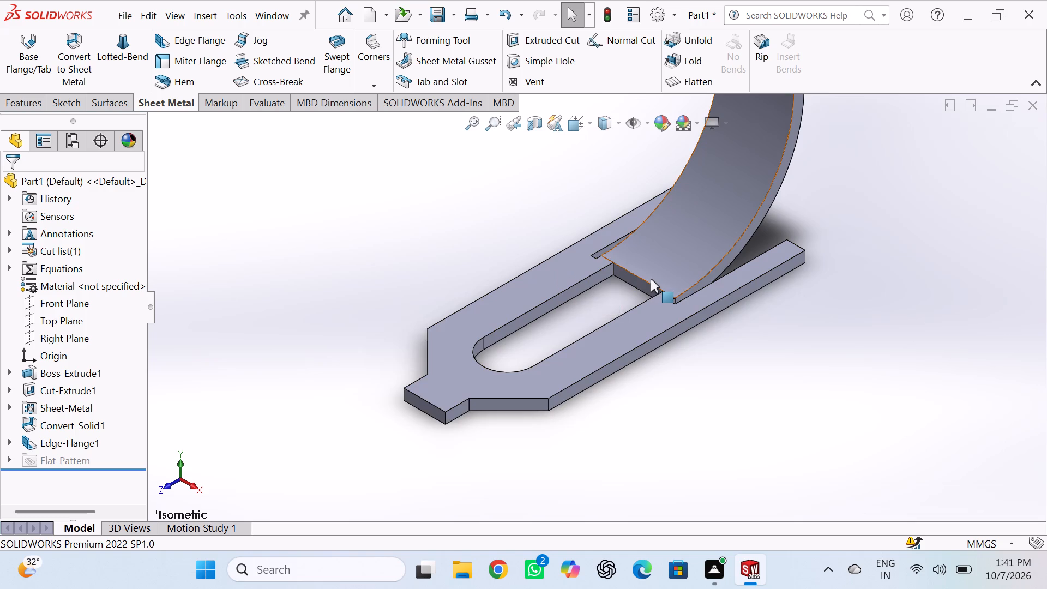
Edit the edge flange on the wider end tab and set its bend radius to 0.3 mm.
scroll(651, 279, "down", 1)
scroll(650, 279, "up", 5)
scroll(648, 279, "down", 2)
scroll(642, 278, "up", 3)
scroll(601, 296, "down", 2)
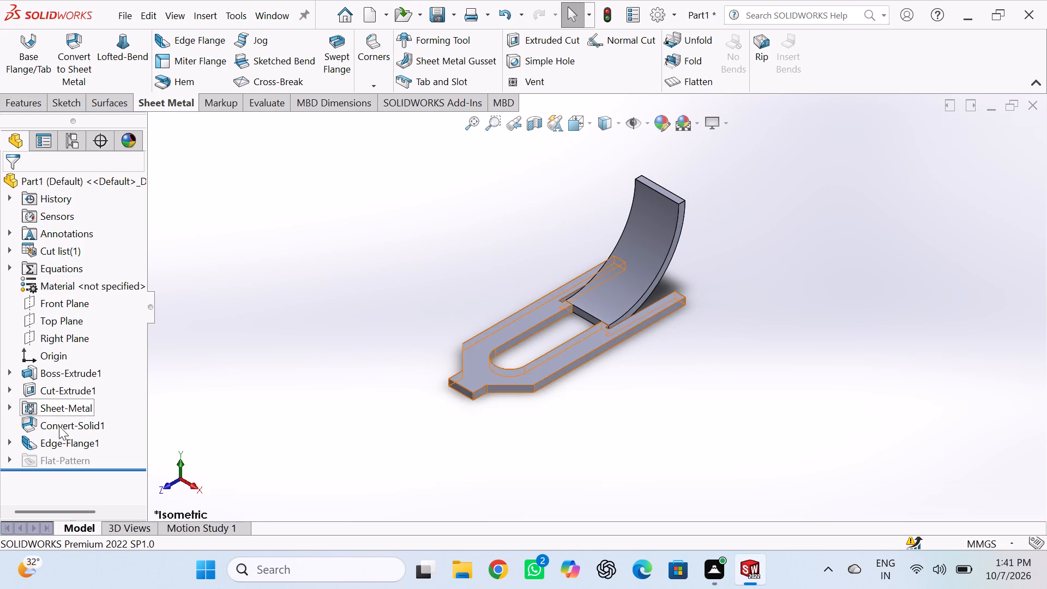
left_click(61, 443)
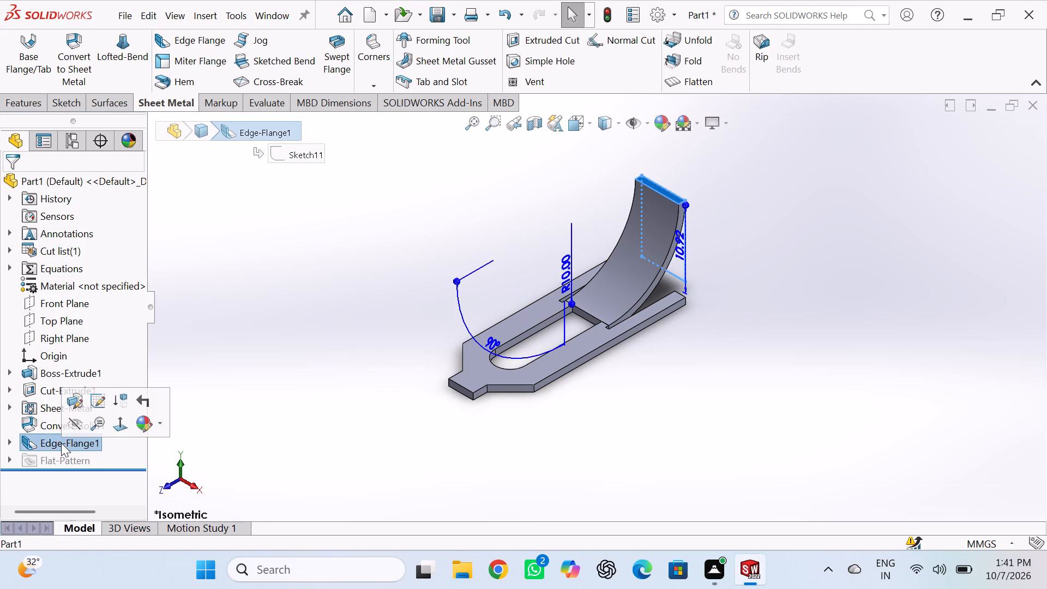
left_click(79, 396)
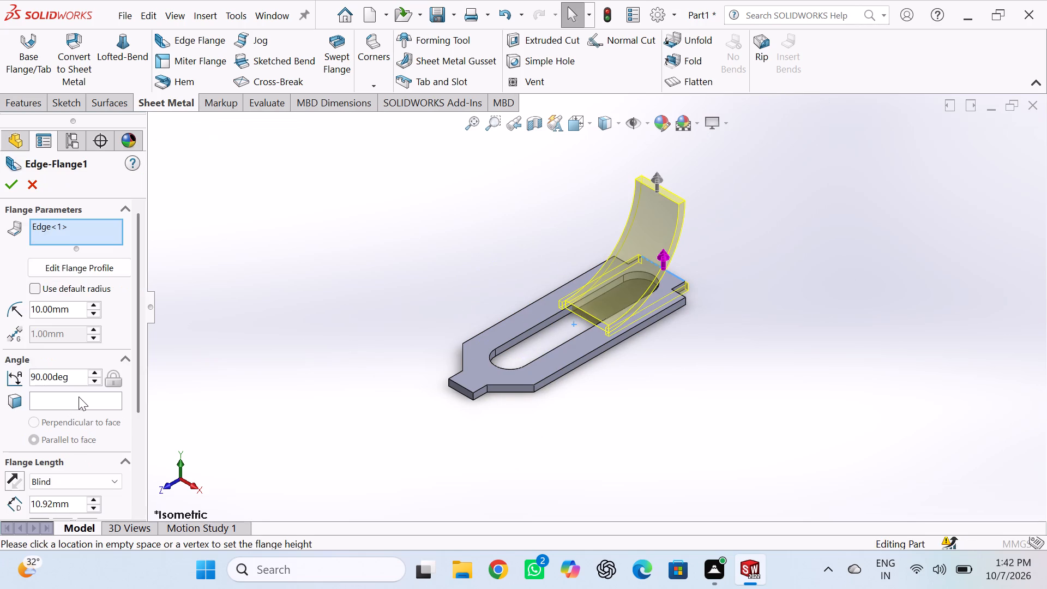
double_click(67, 312)
key("0")
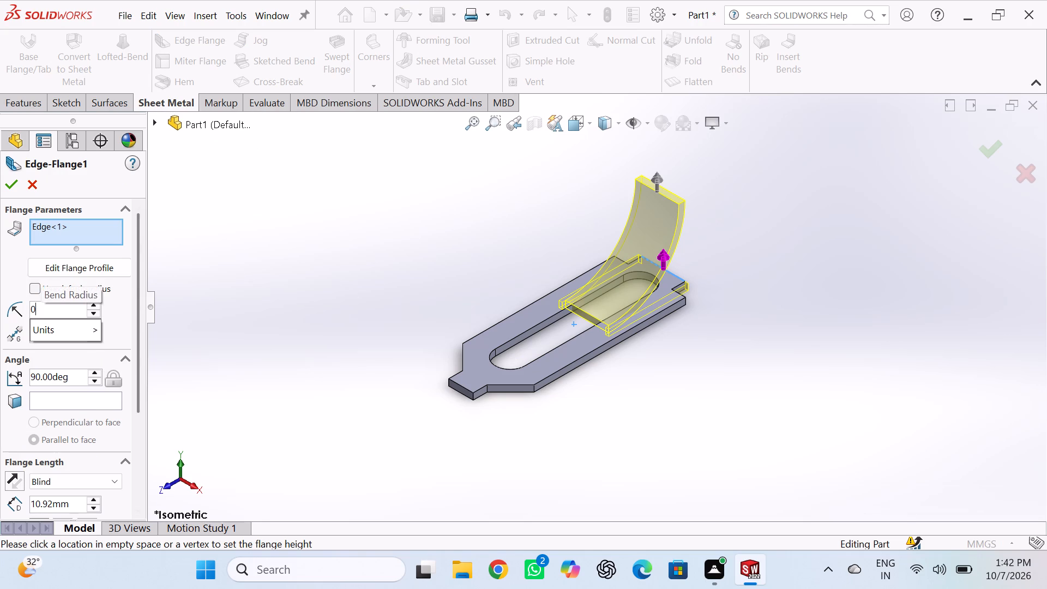
key("period")
key("3")
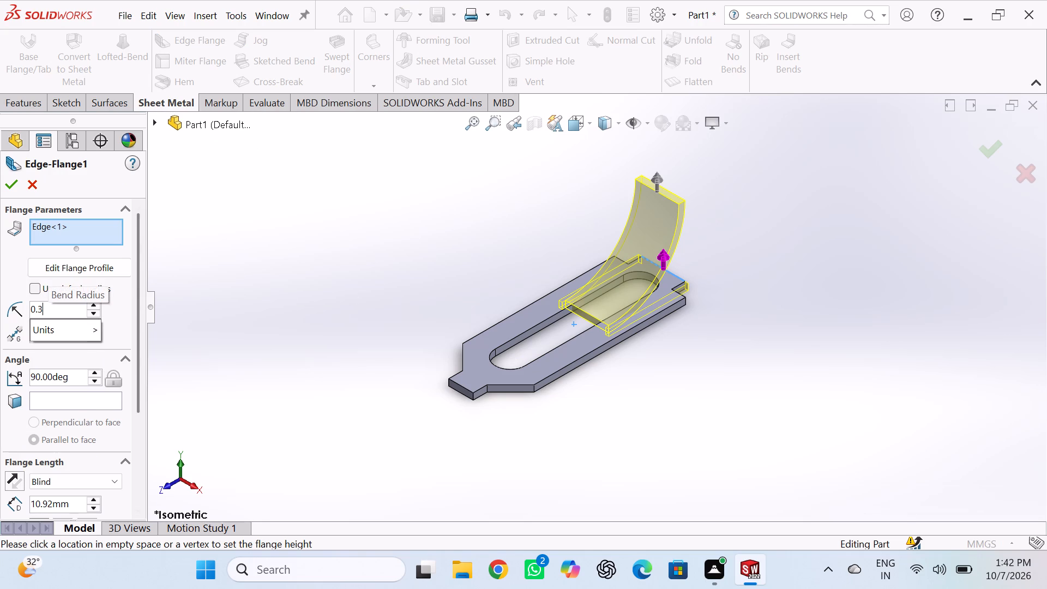
key("Return")
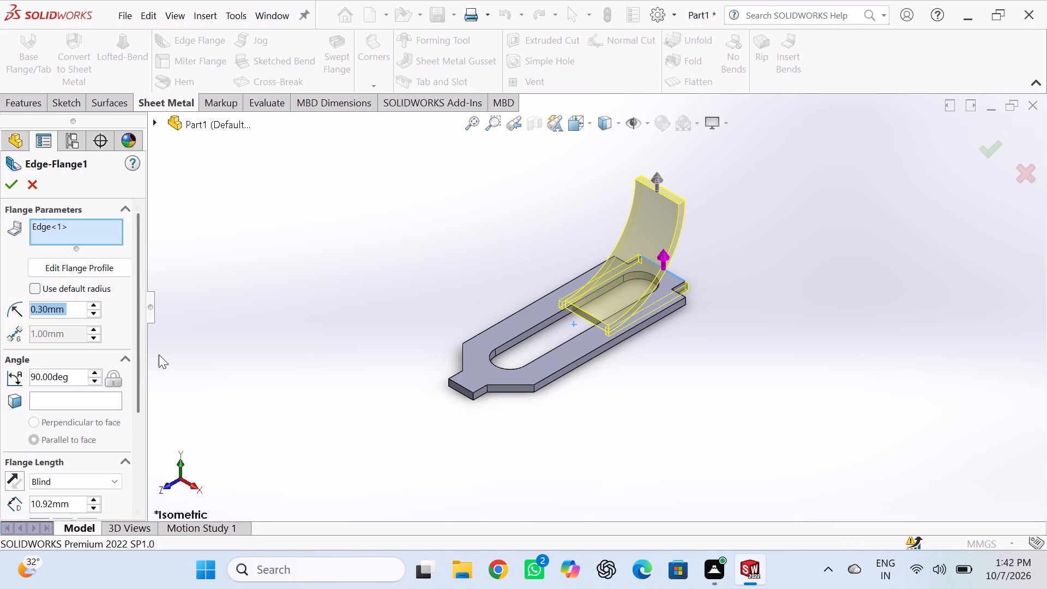
left_click(16, 189)
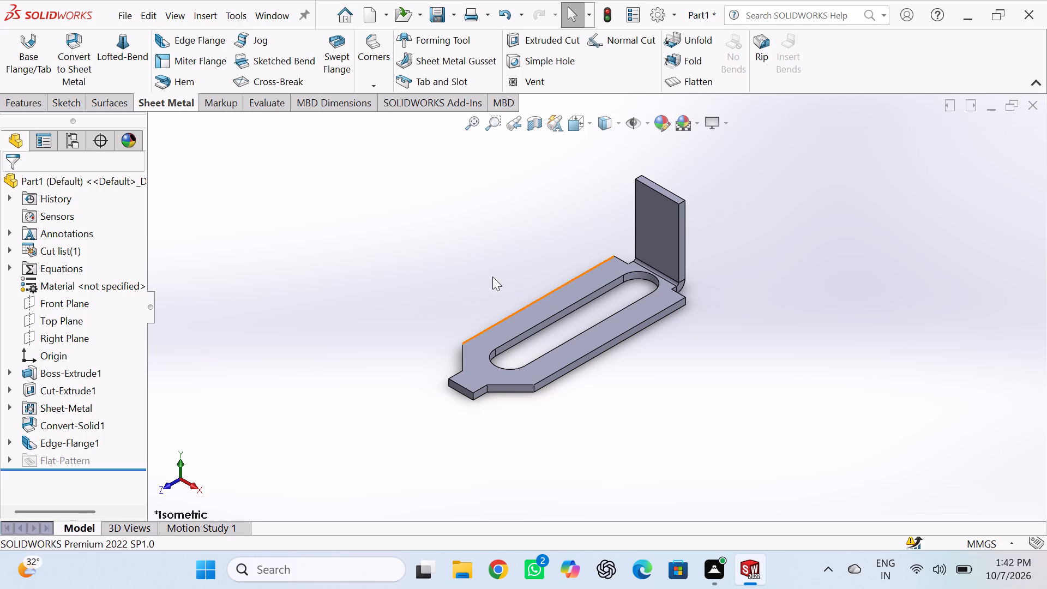
Examine the upright flange and its bend from several angles.
right_click_drag(472, 248, 506, 228)
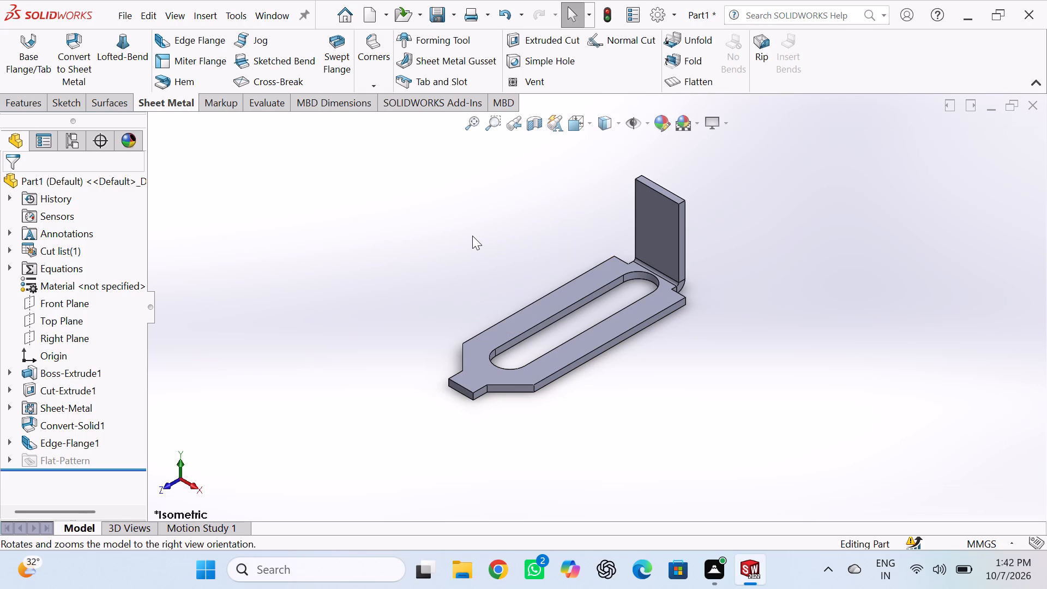
scroll(416, 235, "down", 3)
scroll(416, 235, "up", 3)
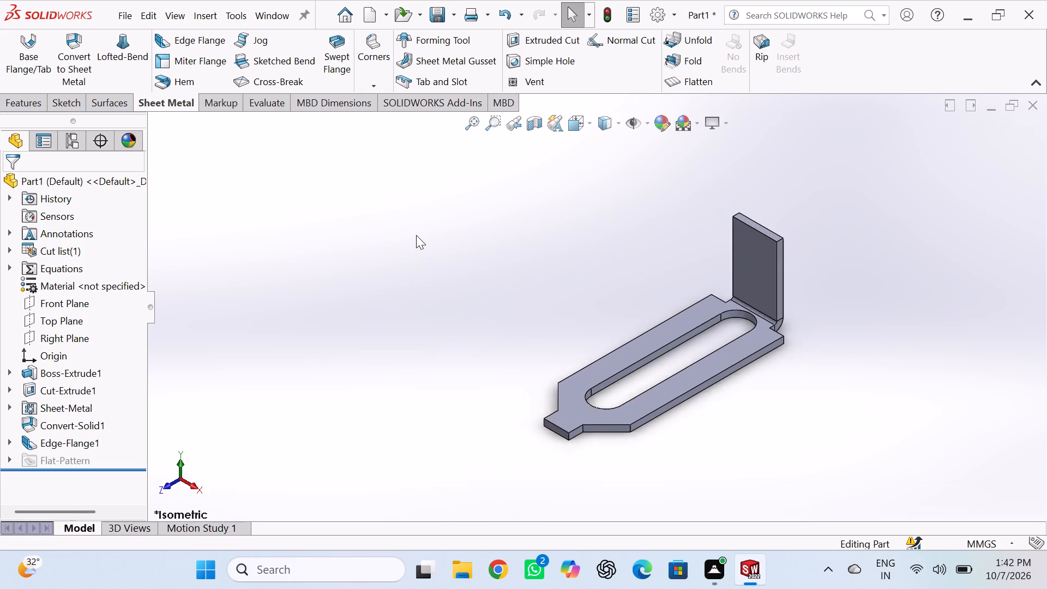
scroll(416, 235, "up", 2)
scroll(416, 303, "down", 1)
middle_click_drag(416, 361, 467, 320)
scroll(416, 361, "up", 1)
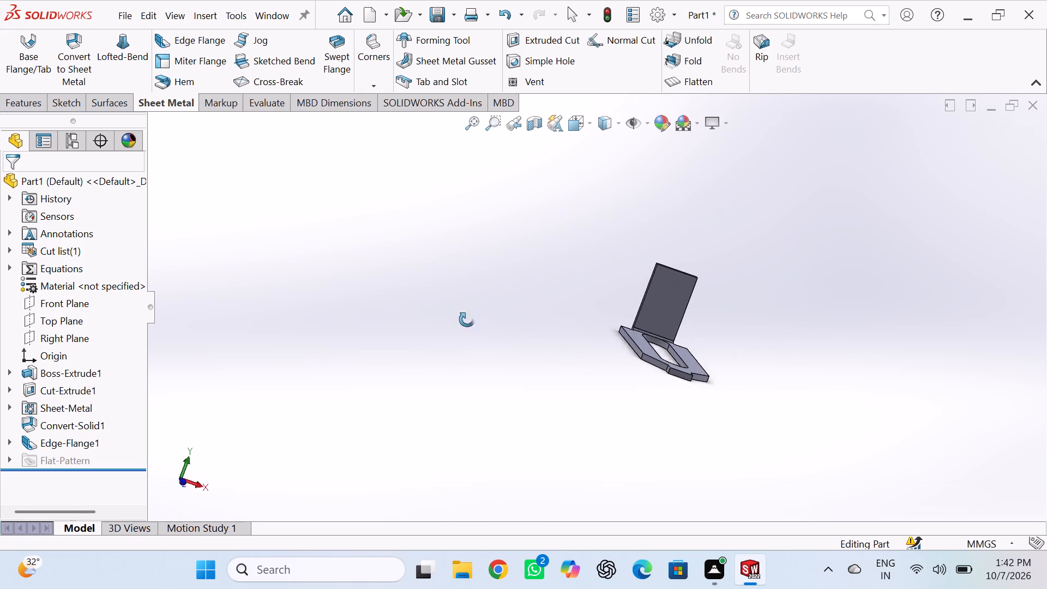
middle_click_drag(467, 320, 392, 334)
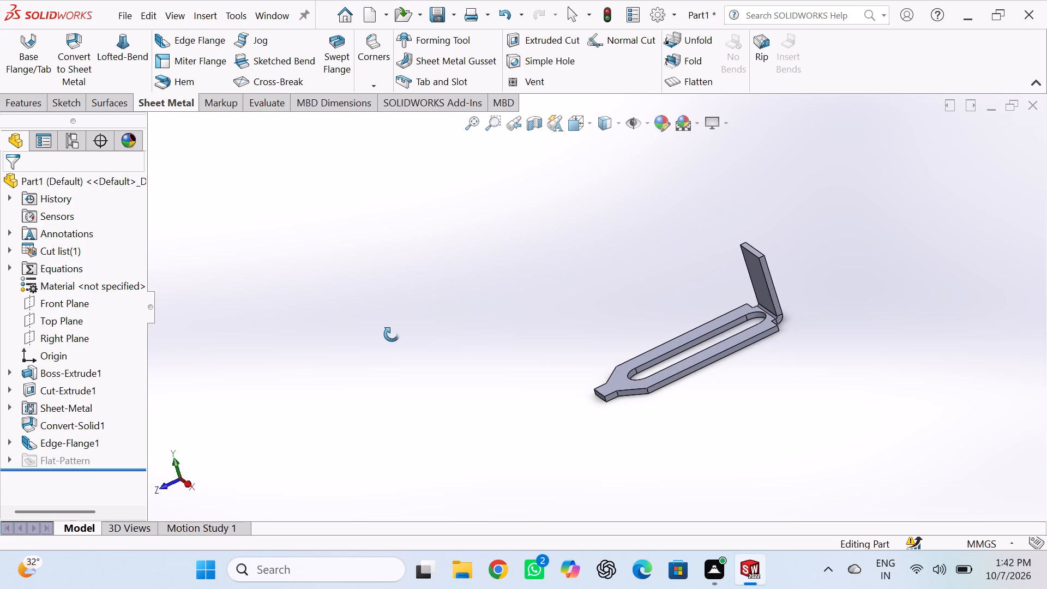
middle_click_drag(392, 334, 393, 334)
middle_click_drag(584, 235, 623, 207)
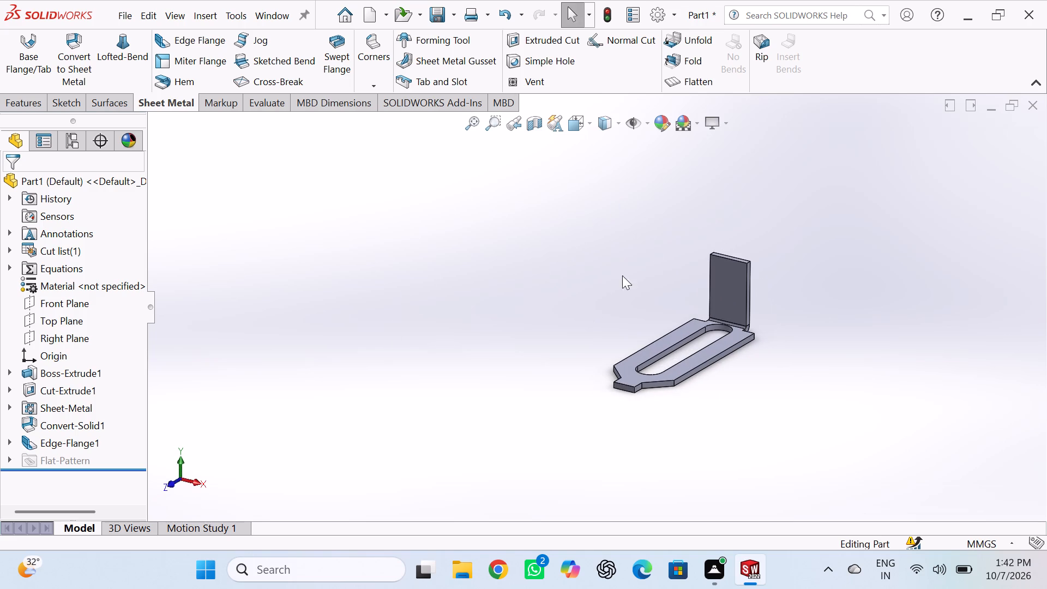
Start a sketch on the upright flange's broad face that looks toward the slotted base.
left_click(737, 285)
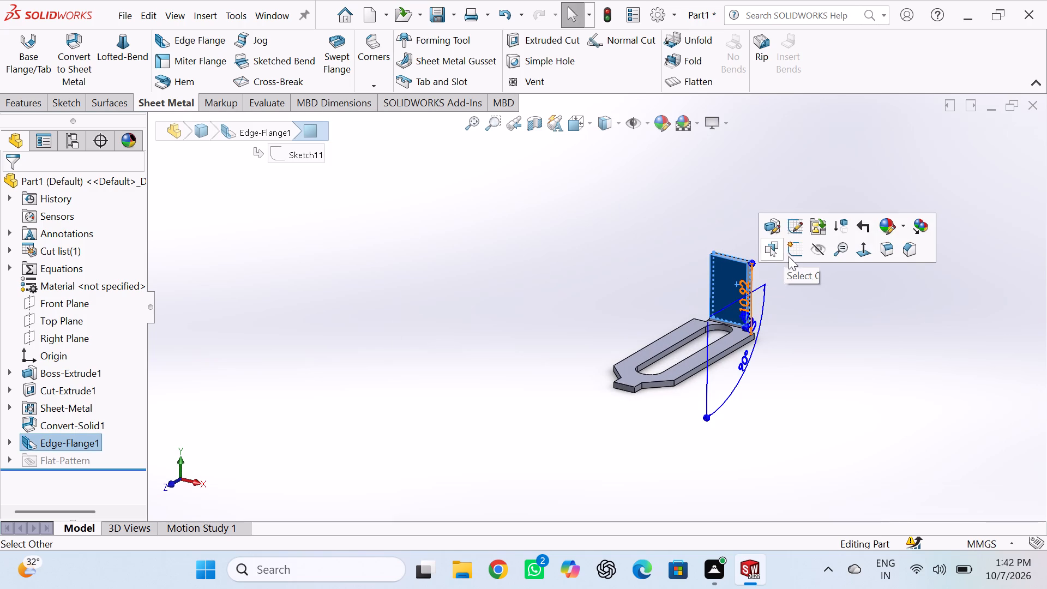
left_click(792, 258)
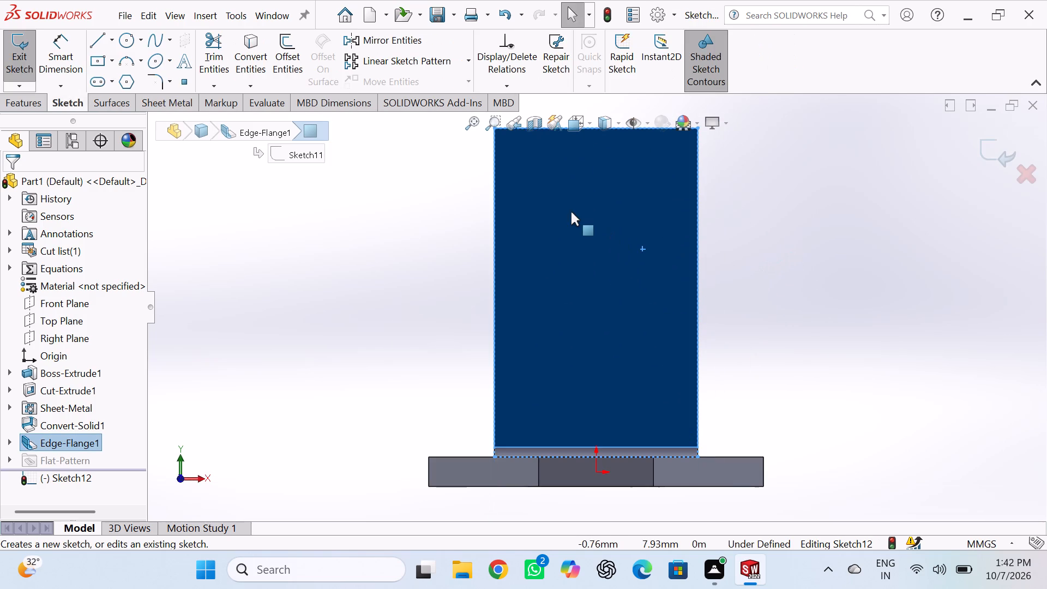
scroll(571, 212, "down", 1)
left_click(353, 259)
scroll(331, 224, "up", 3)
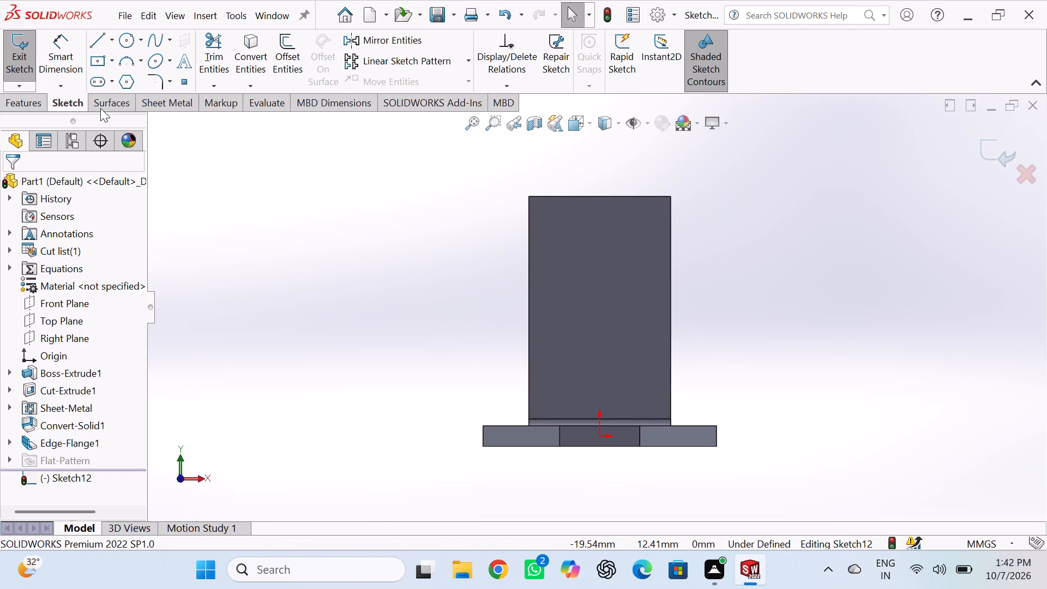
Sketch two corner rectangles about 2.8 mm tall at the same height, one against each vertical edge of the flange, extending inward.
left_click(99, 56)
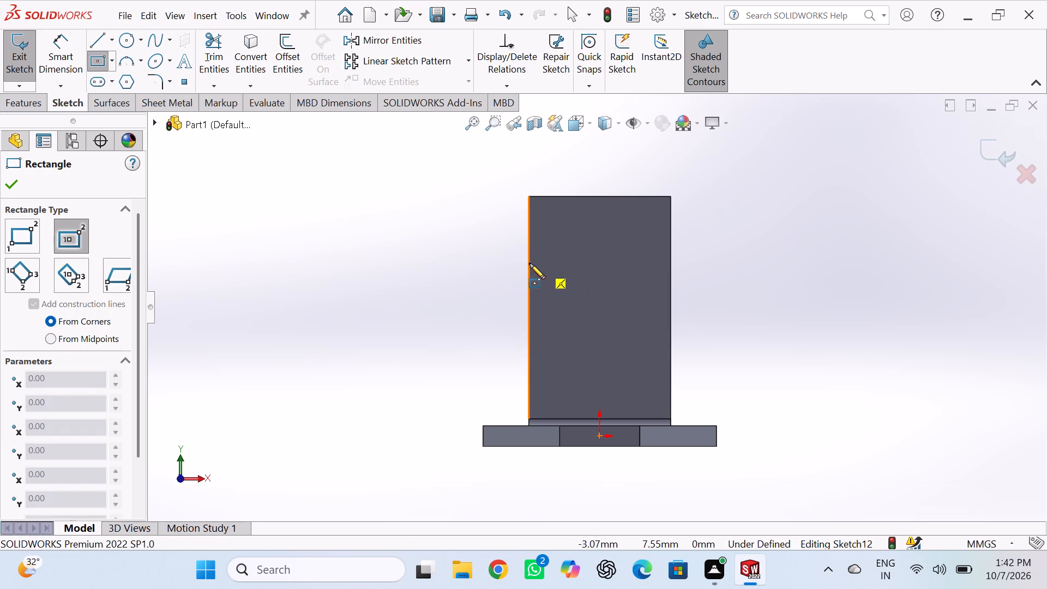
left_click(544, 273)
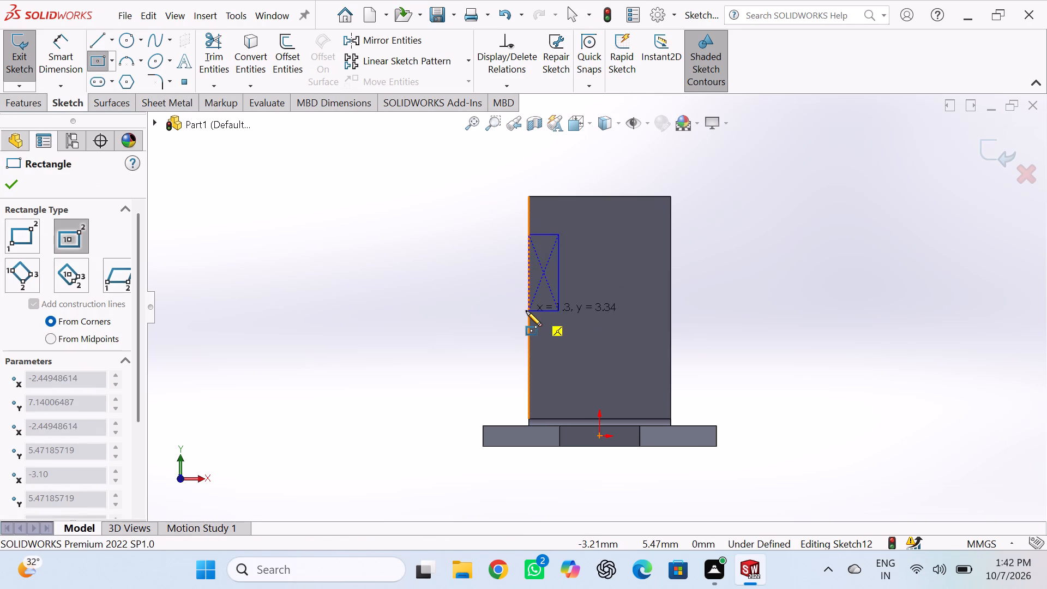
left_click(114, 63)
left_click(115, 86)
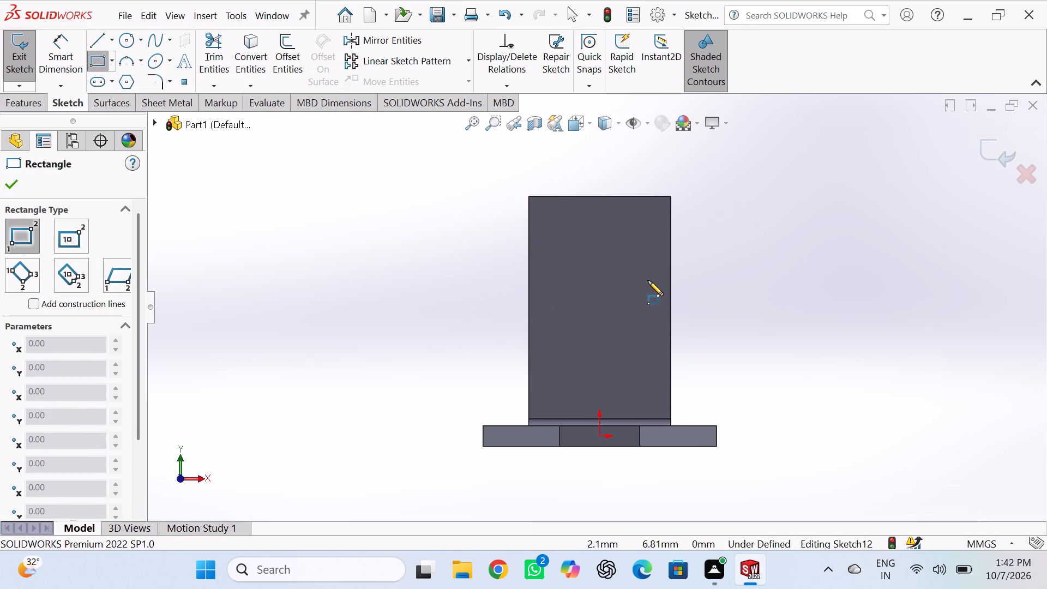
left_click(530, 275)
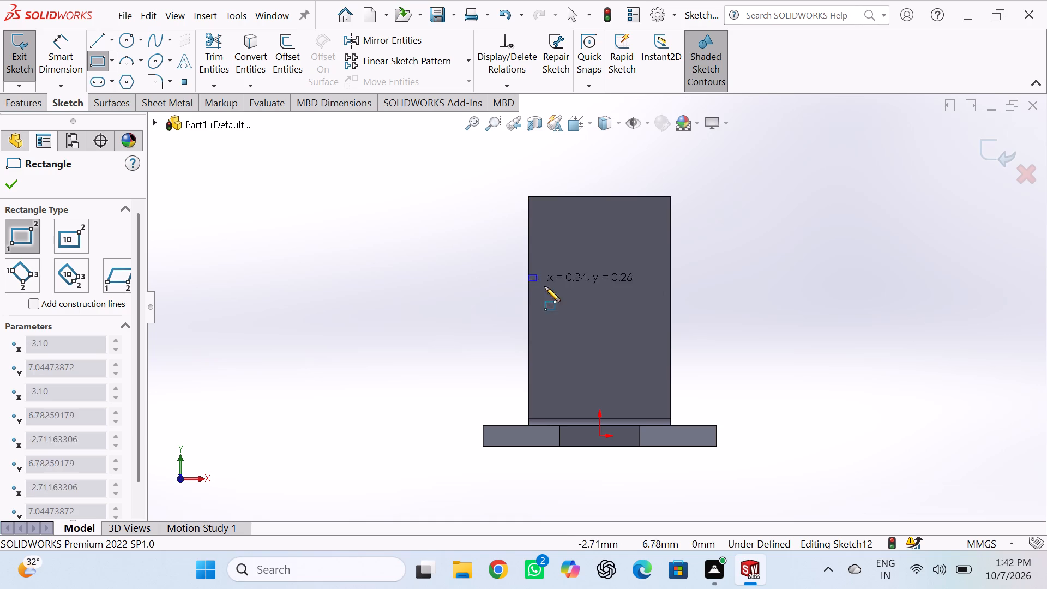
left_click(560, 340)
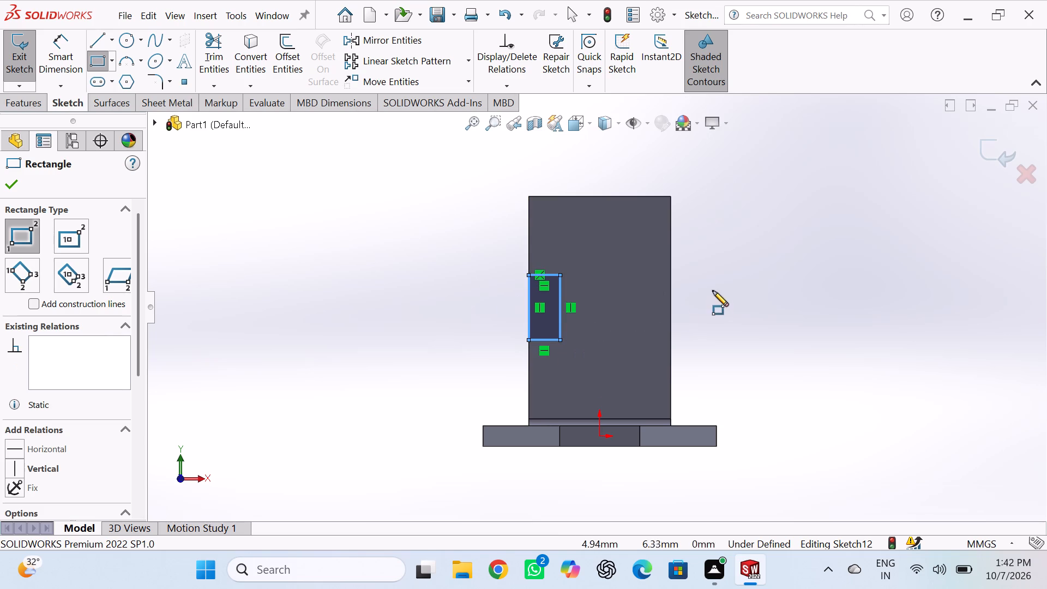
left_click(673, 277)
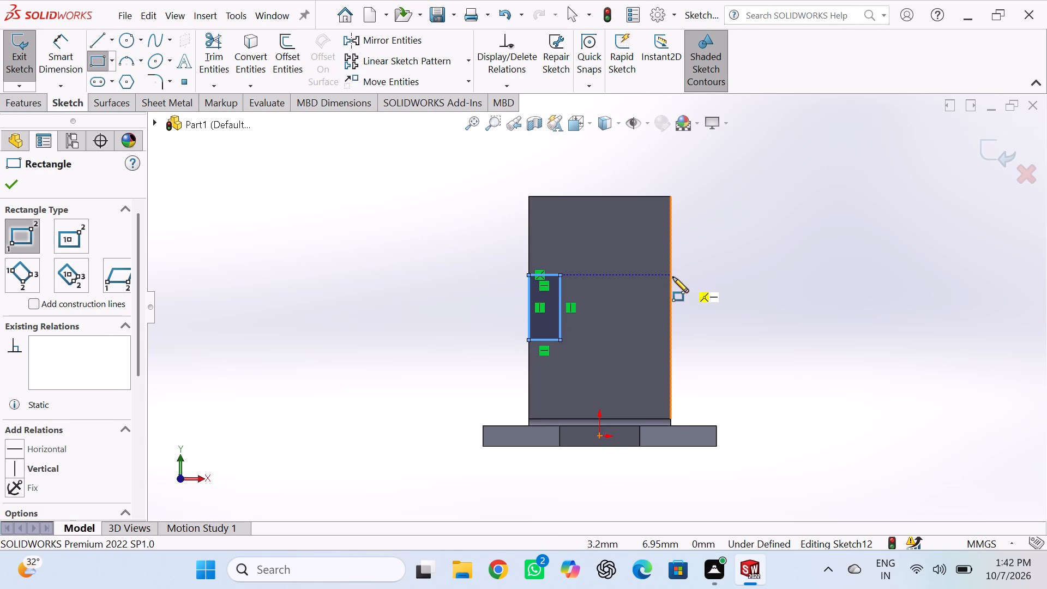
left_click(642, 341)
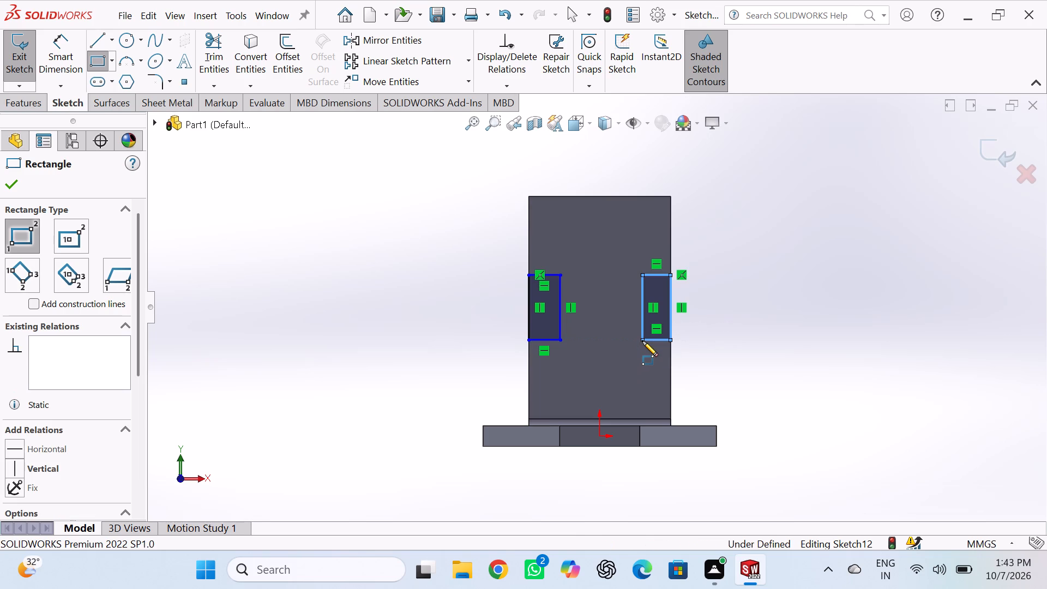
right_click(774, 285)
left_click(778, 296)
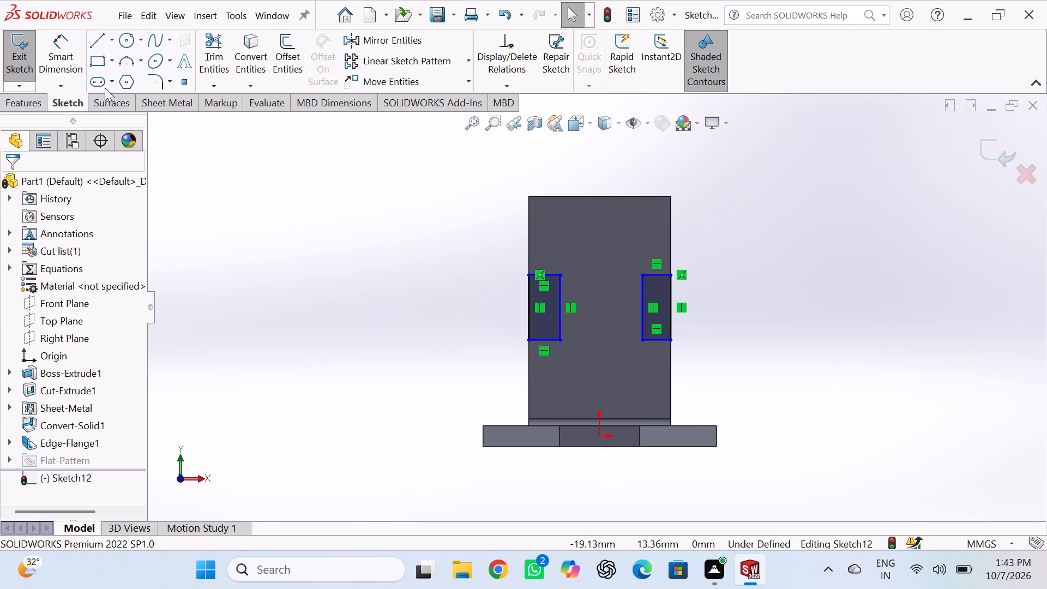
Draw a vertical centerline from the origin up past the flange's top edge, between the two rectangles.
left_click(113, 41)
left_click(123, 80)
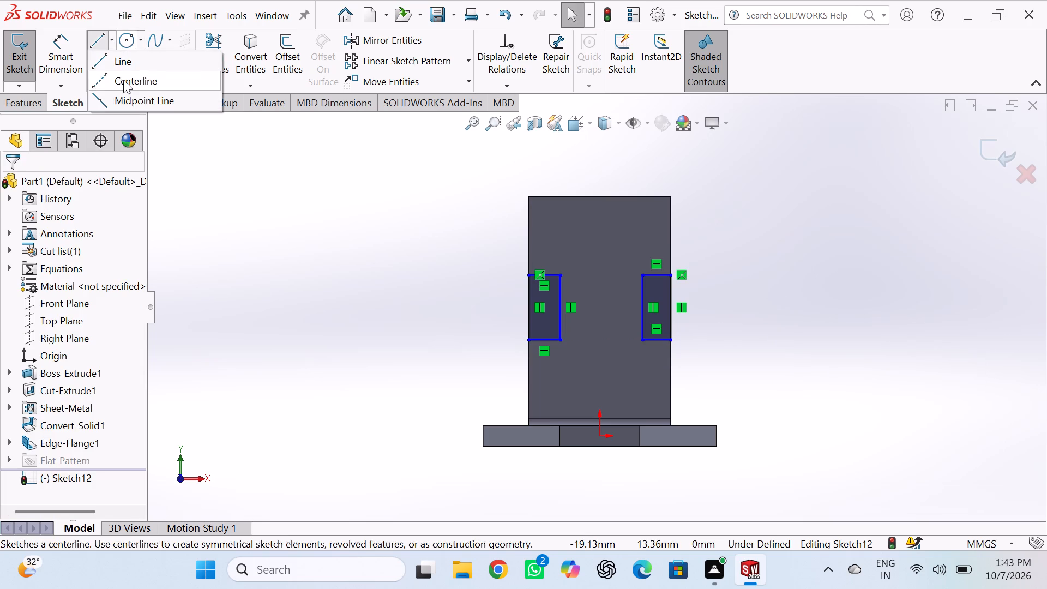
left_click(600, 436)
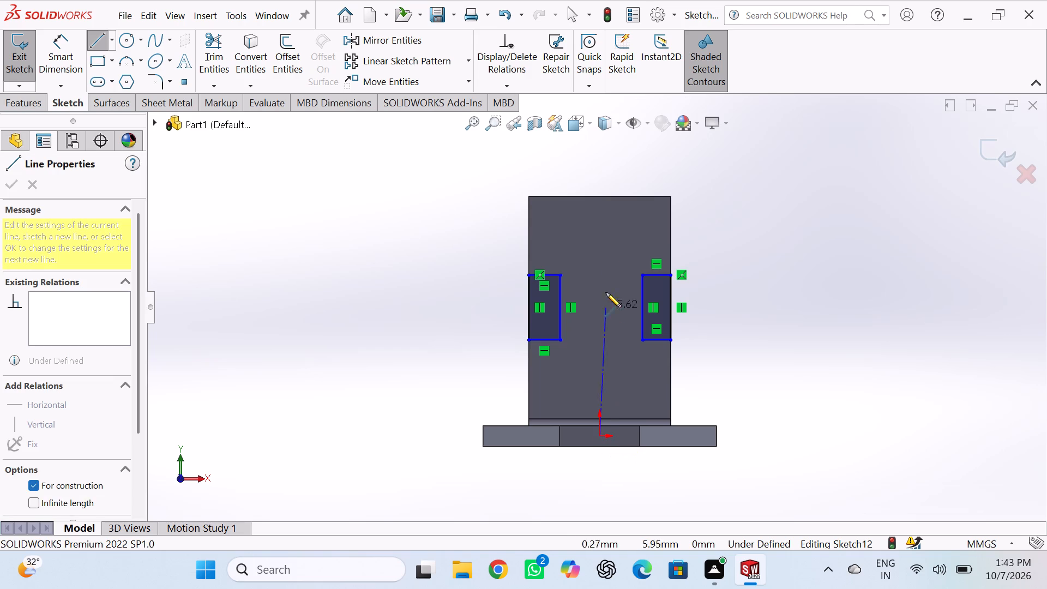
left_click(597, 176)
right_click(506, 163)
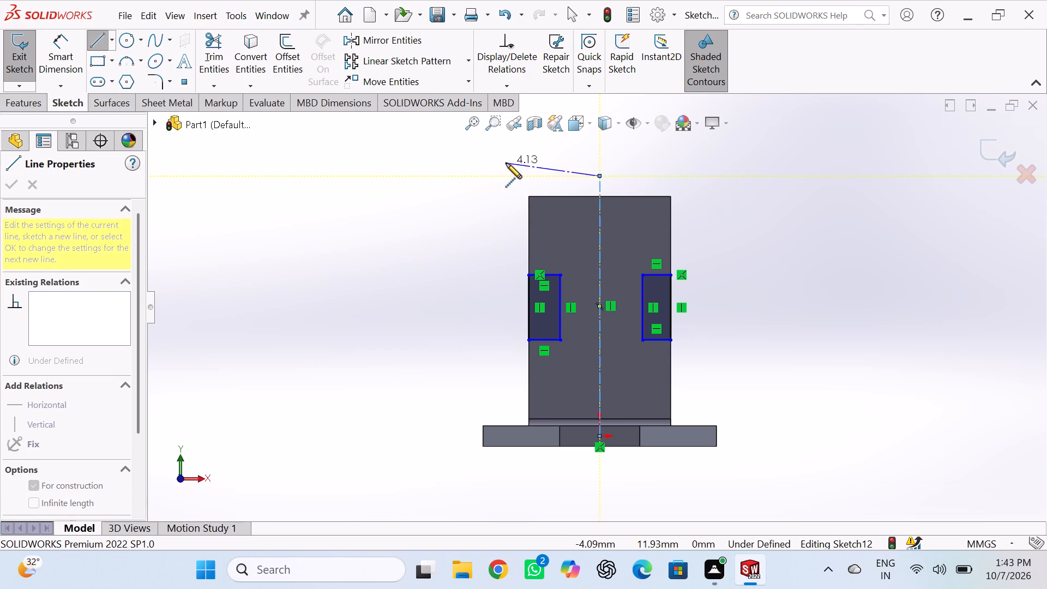
left_click(518, 170)
left_click(498, 187)
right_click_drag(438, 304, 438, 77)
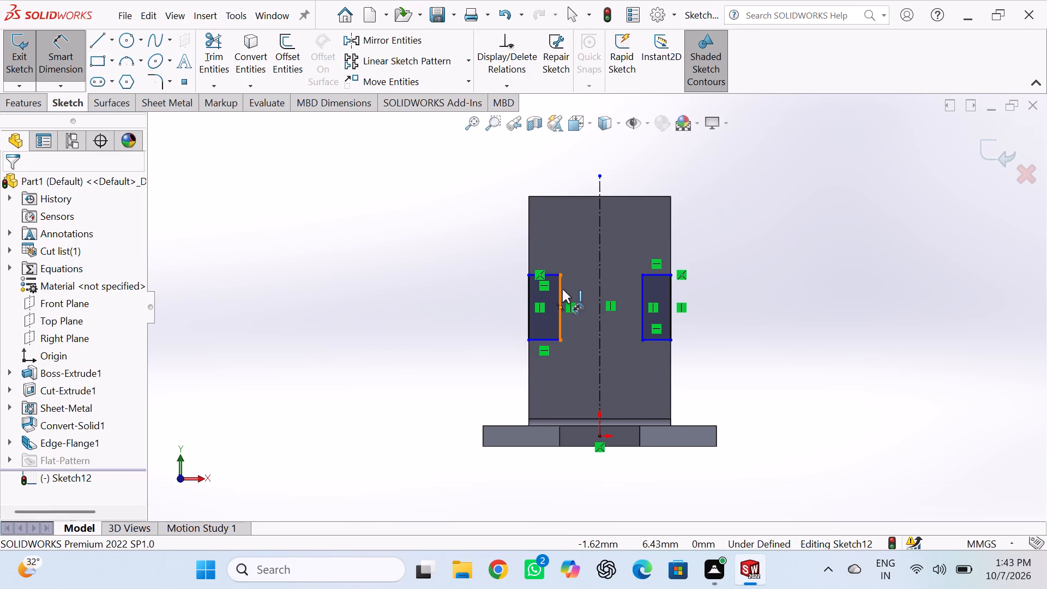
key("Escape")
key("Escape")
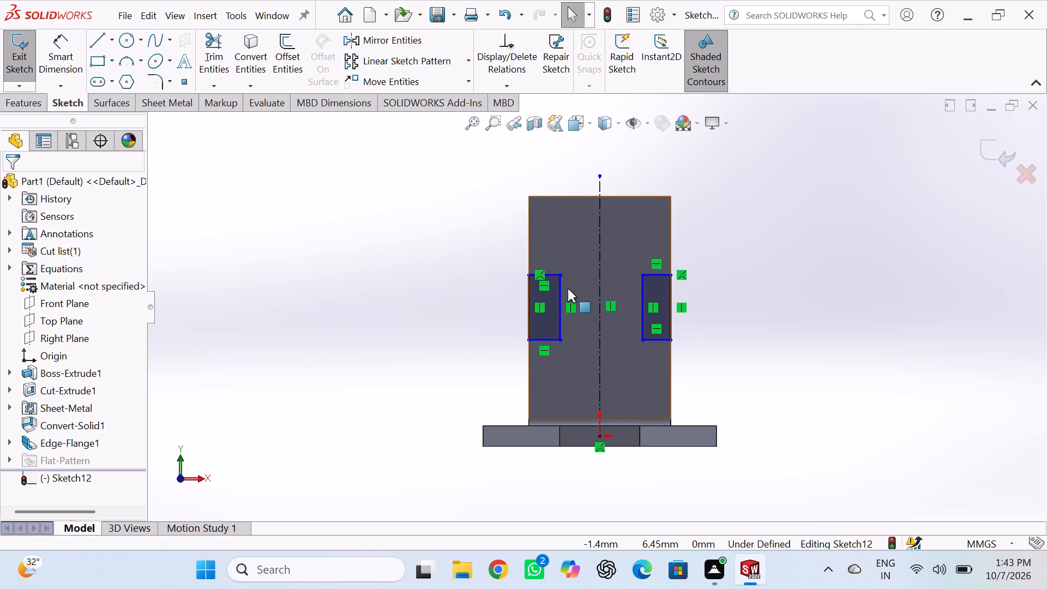
Make the inner vertical sides of the two rectangles symmetric about the centerline.
left_click(562, 292)
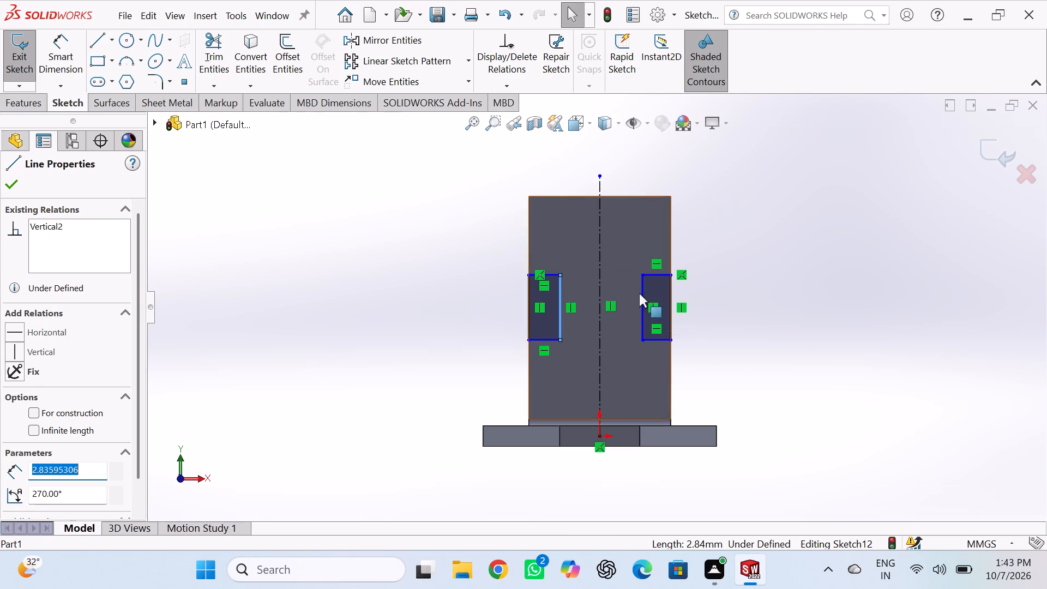
left_click(642, 292, "ctrl")
left_click(599, 327, "ctrl")
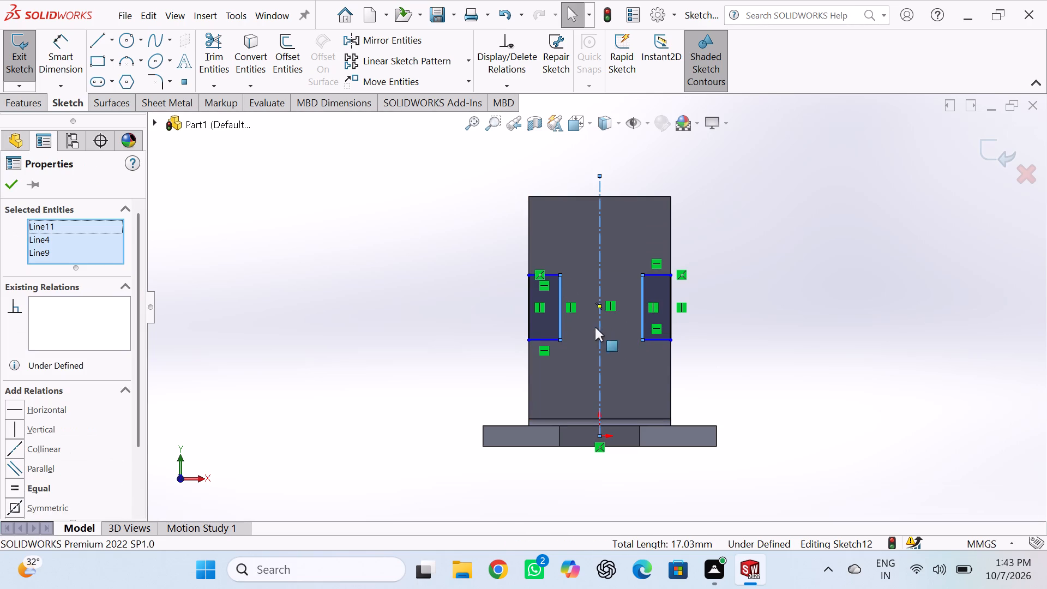
left_click(15, 503)
left_click(333, 344)
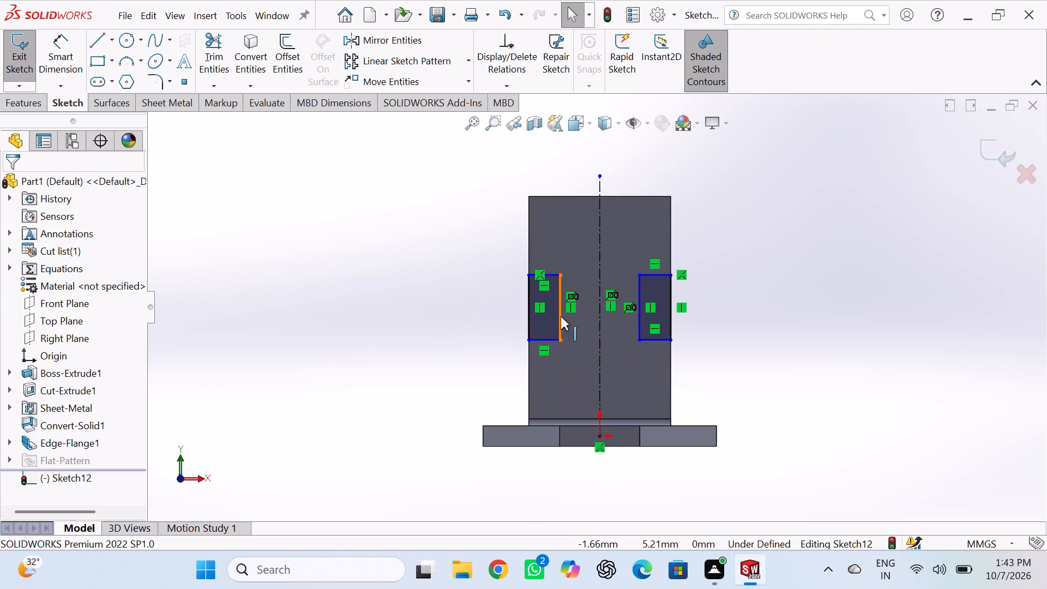
Dimension the inner vertical side of the left rectangle to 3.90 mm.
left_click(62, 53)
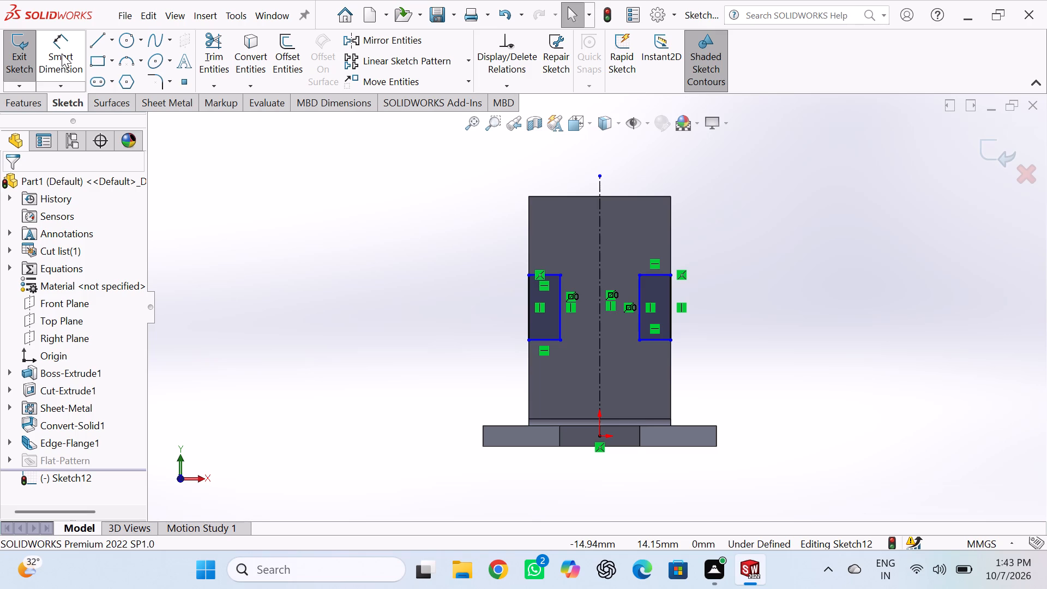
left_click(559, 323)
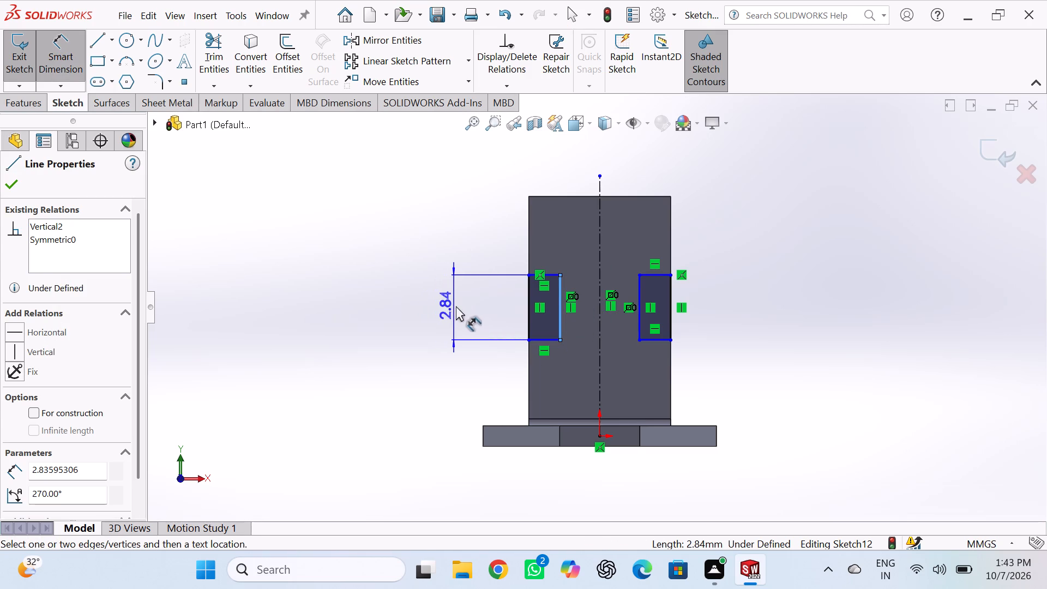
left_click(456, 309)
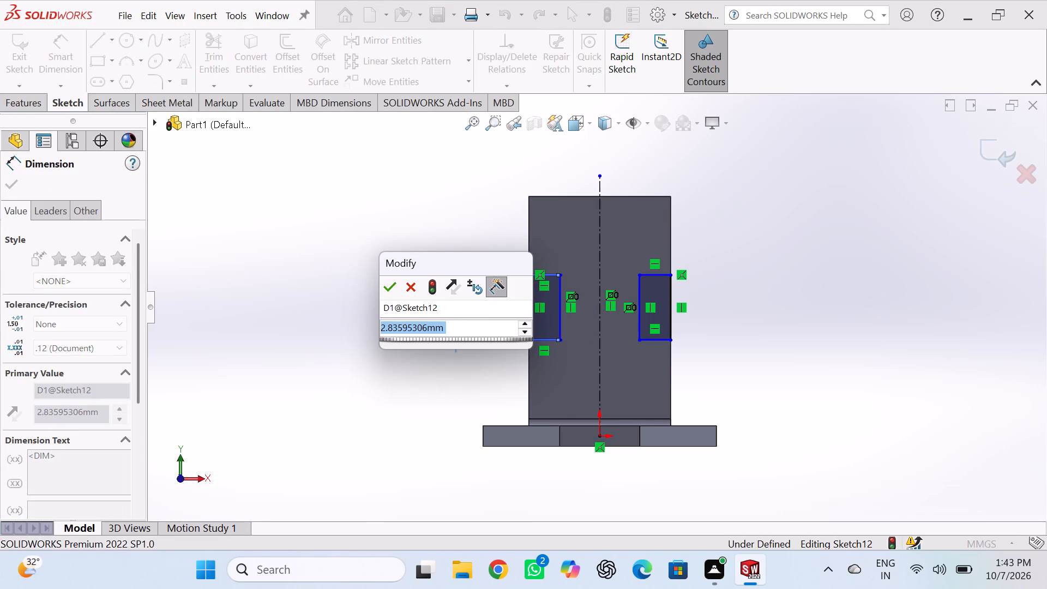
type("3.90")
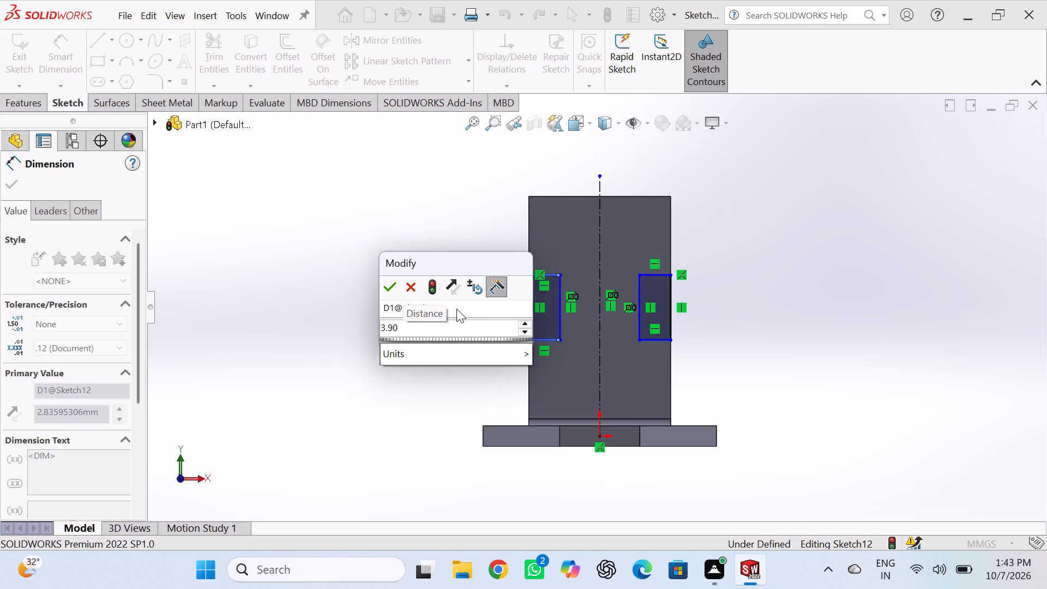
key("Return")
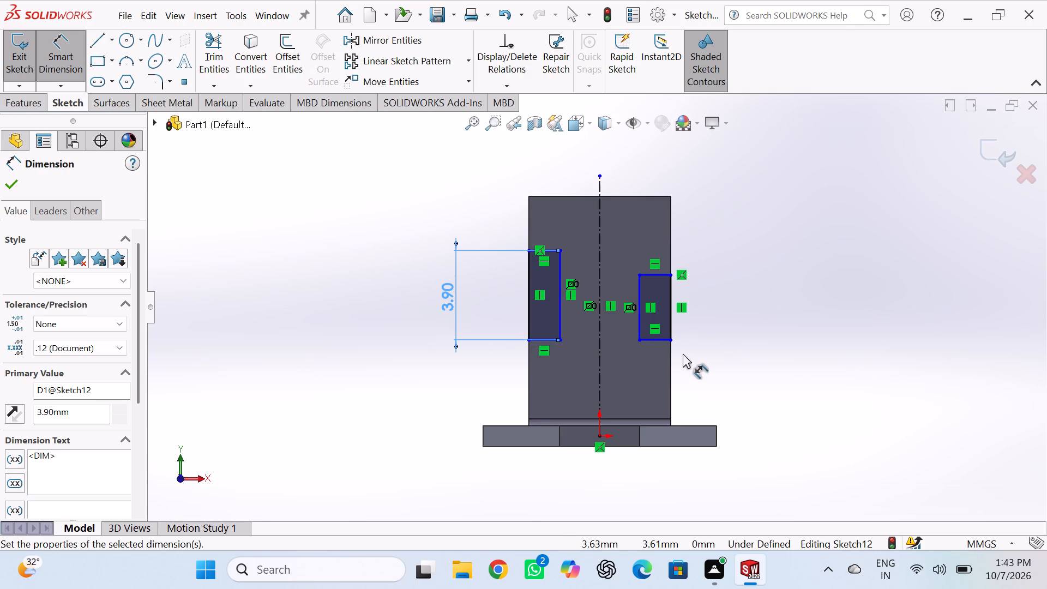
key("Escape")
key("Escape")
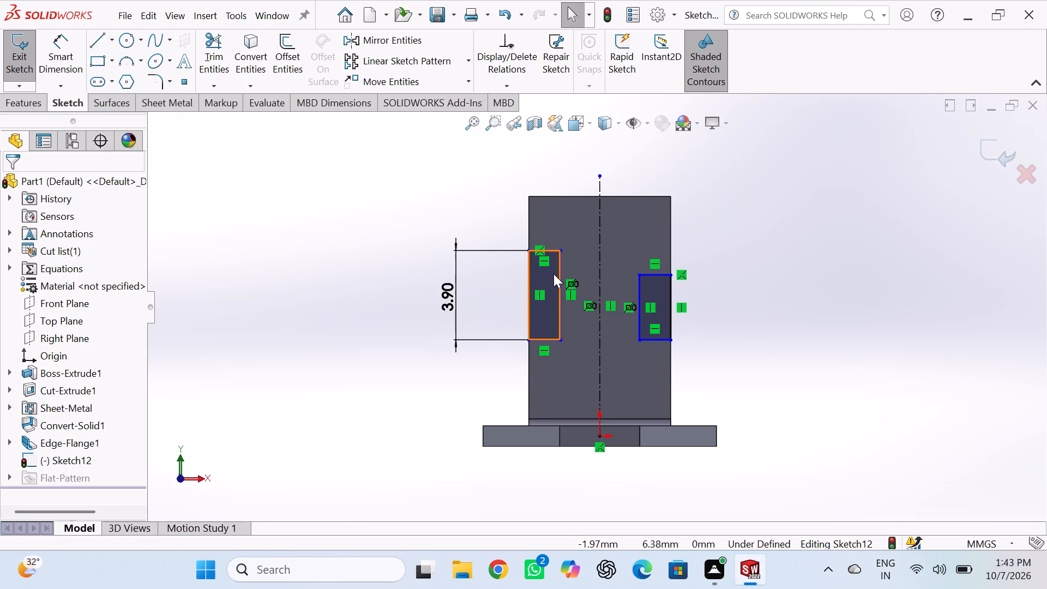
Add equal relations between the two rectangles' top edges, bottom edges and inner vertical sides, one pair at a time.
left_click(549, 249)
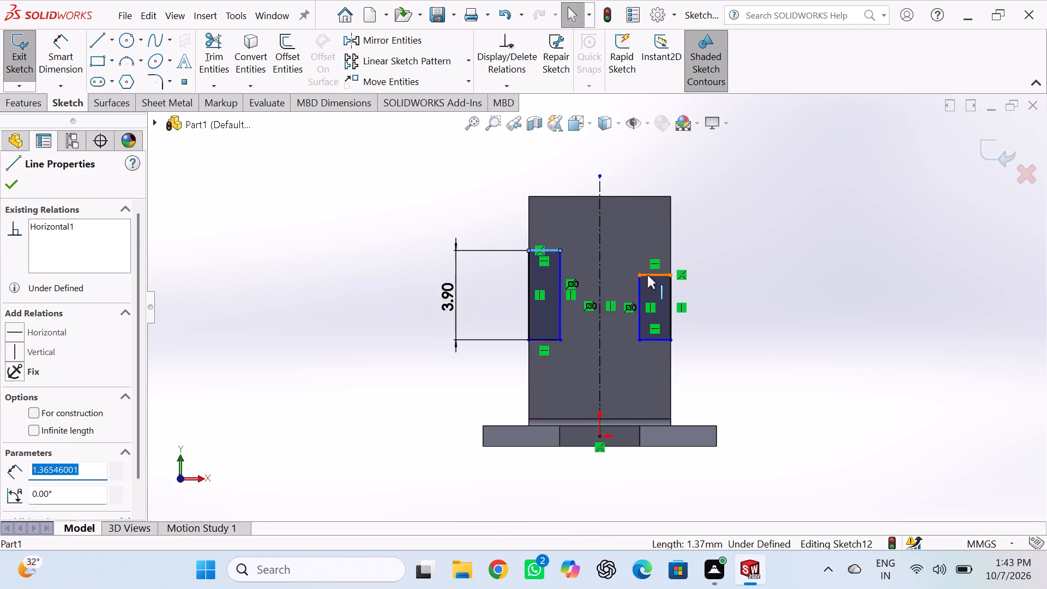
left_click(647, 275, "ctrl")
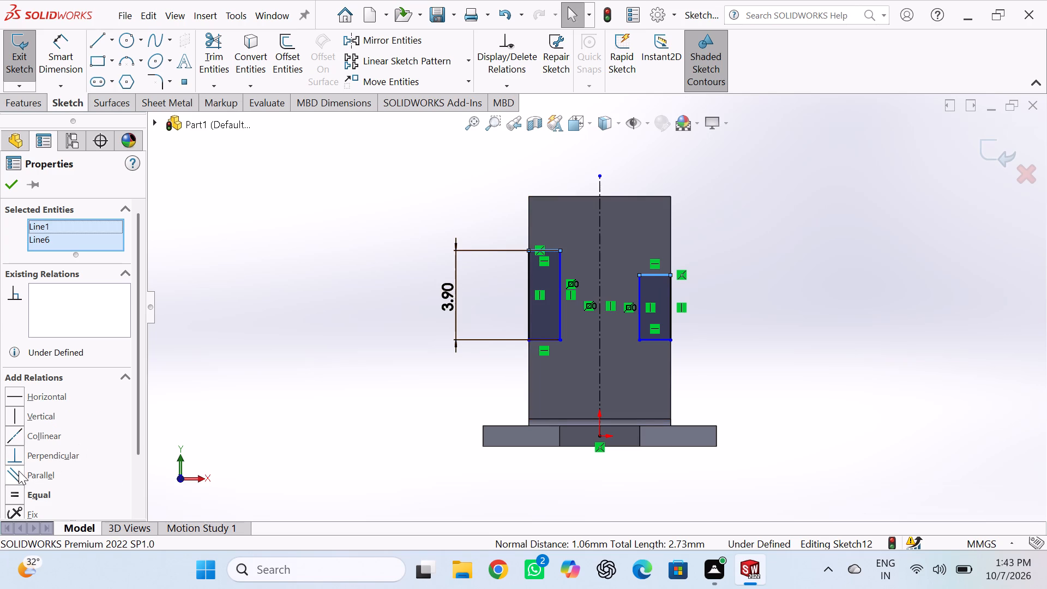
left_click(13, 489)
left_click(240, 434)
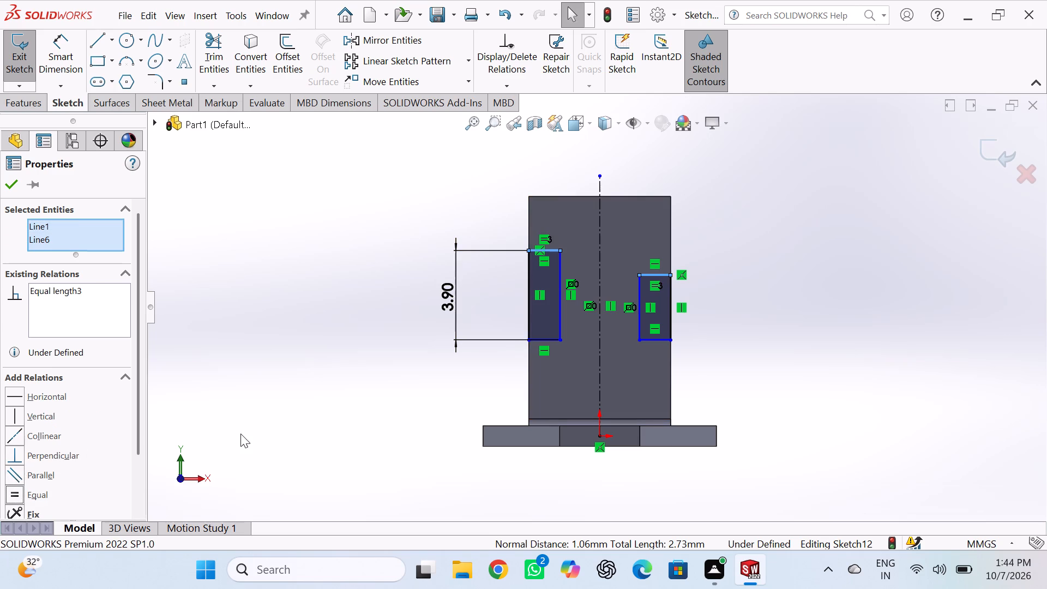
left_click(544, 338)
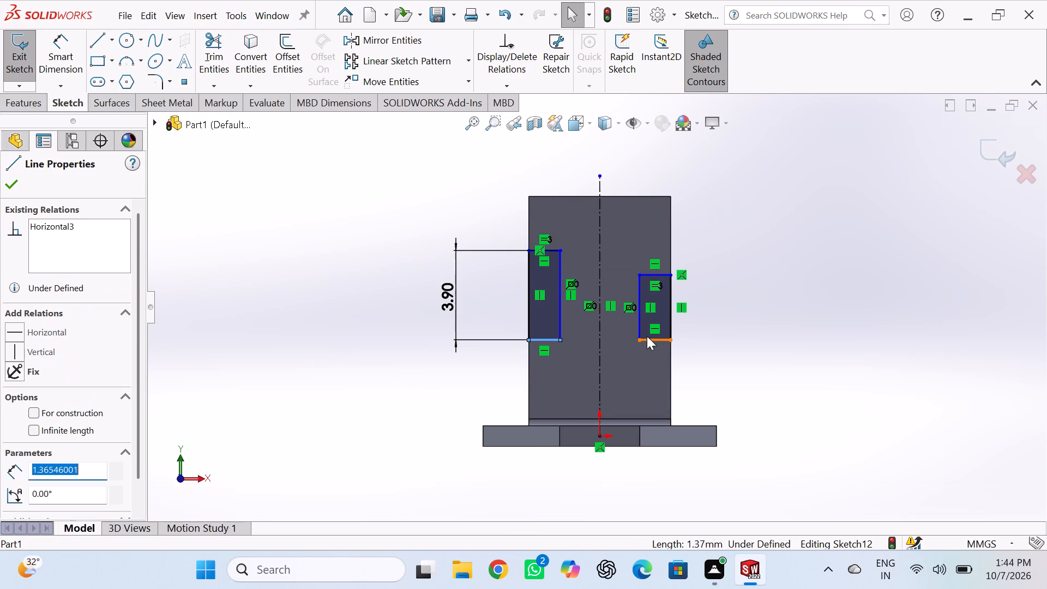
left_click(653, 339, "ctrl")
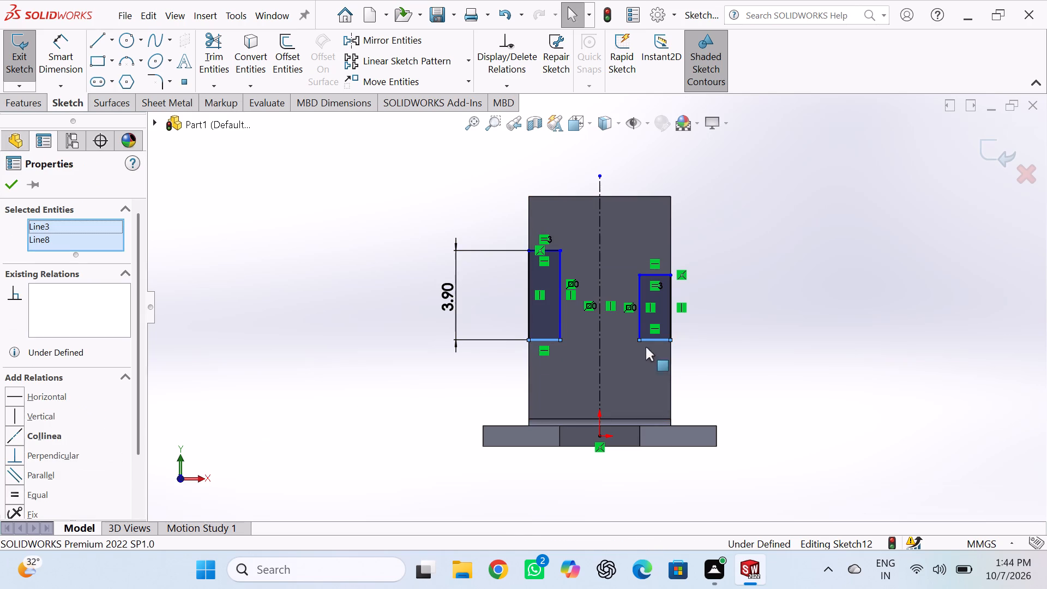
left_click(17, 492)
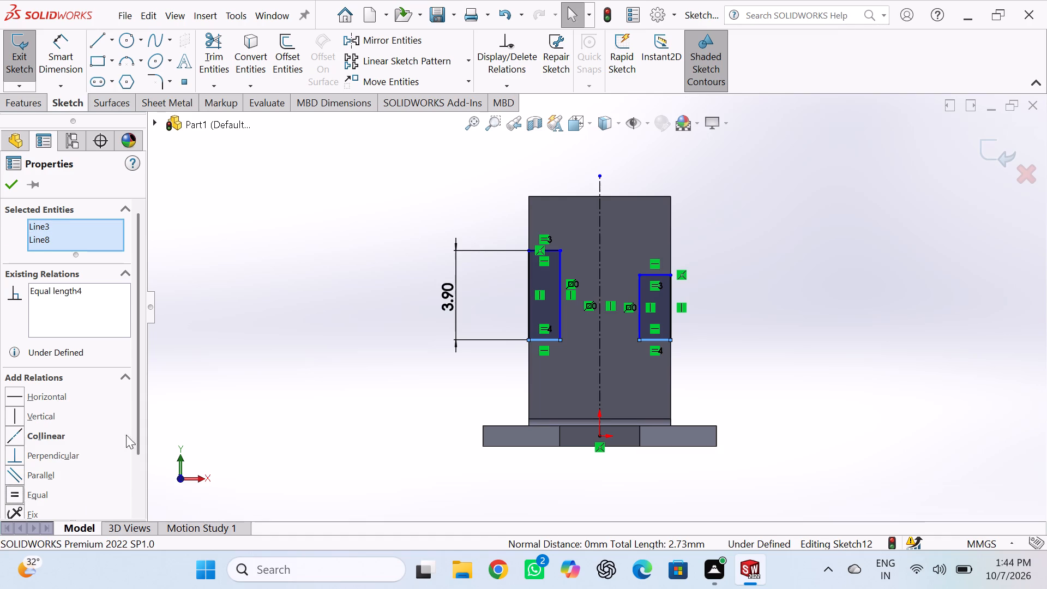
left_click(196, 392)
left_click(559, 277)
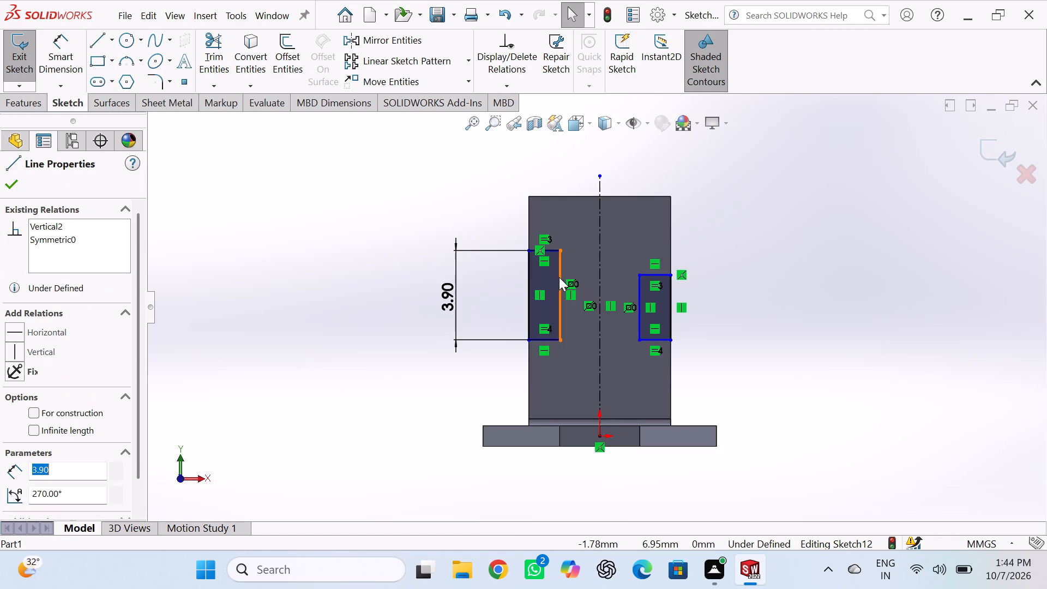
left_click(639, 289, "ctrl")
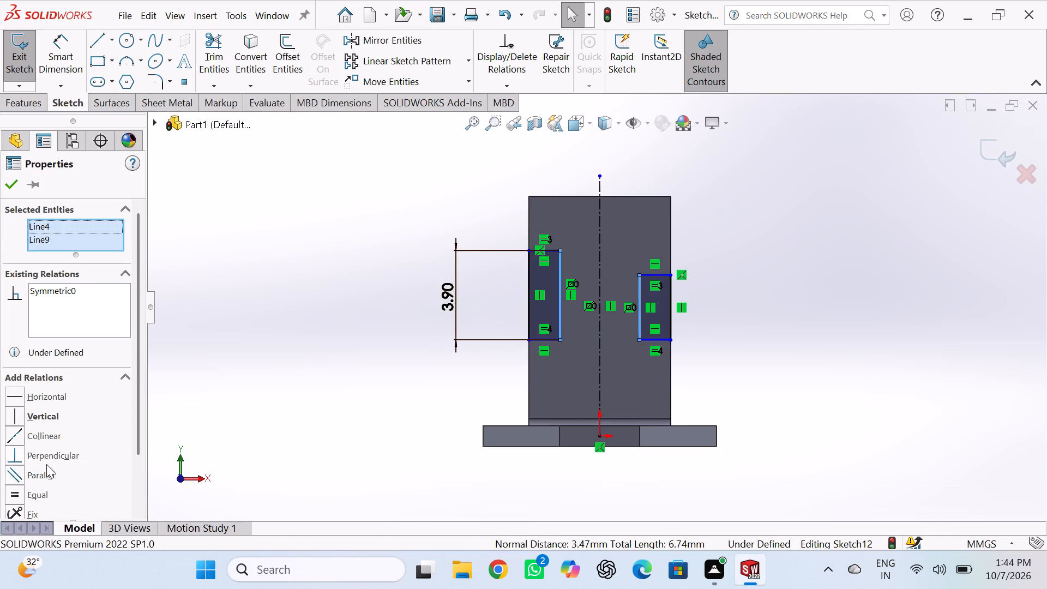
left_click(10, 489)
left_click(277, 407)
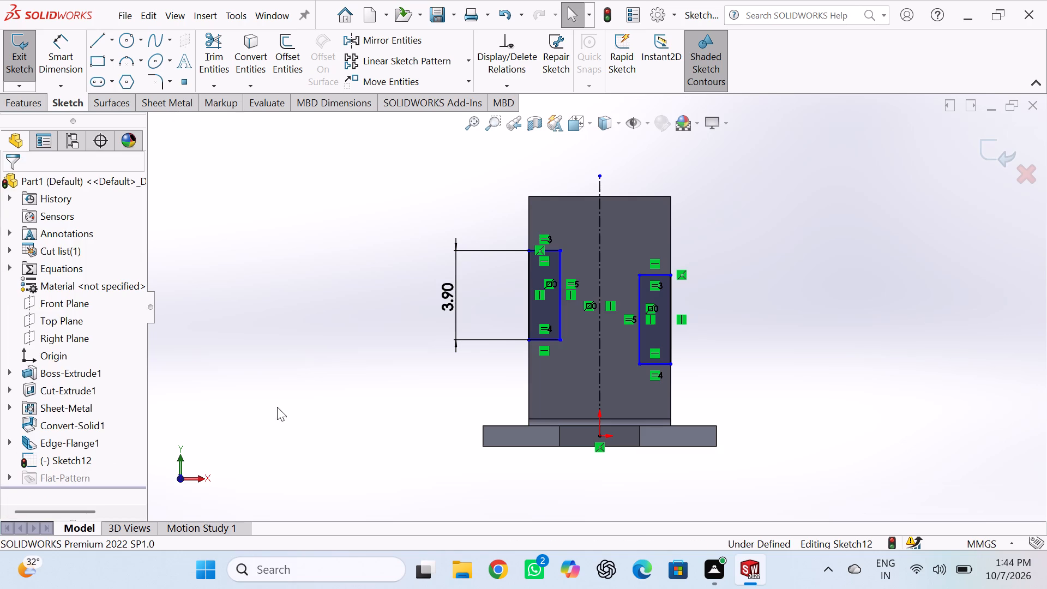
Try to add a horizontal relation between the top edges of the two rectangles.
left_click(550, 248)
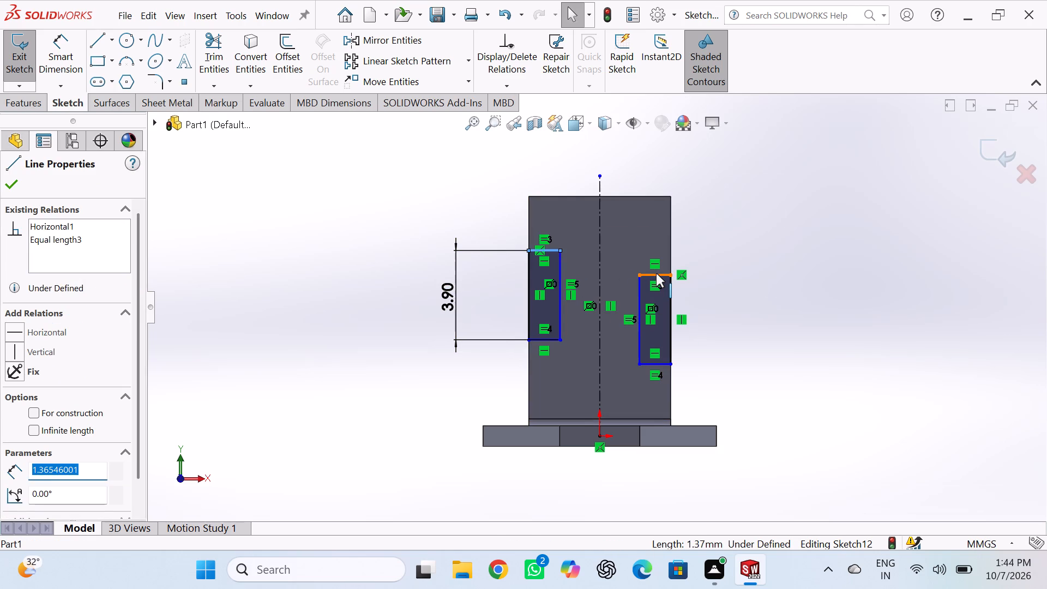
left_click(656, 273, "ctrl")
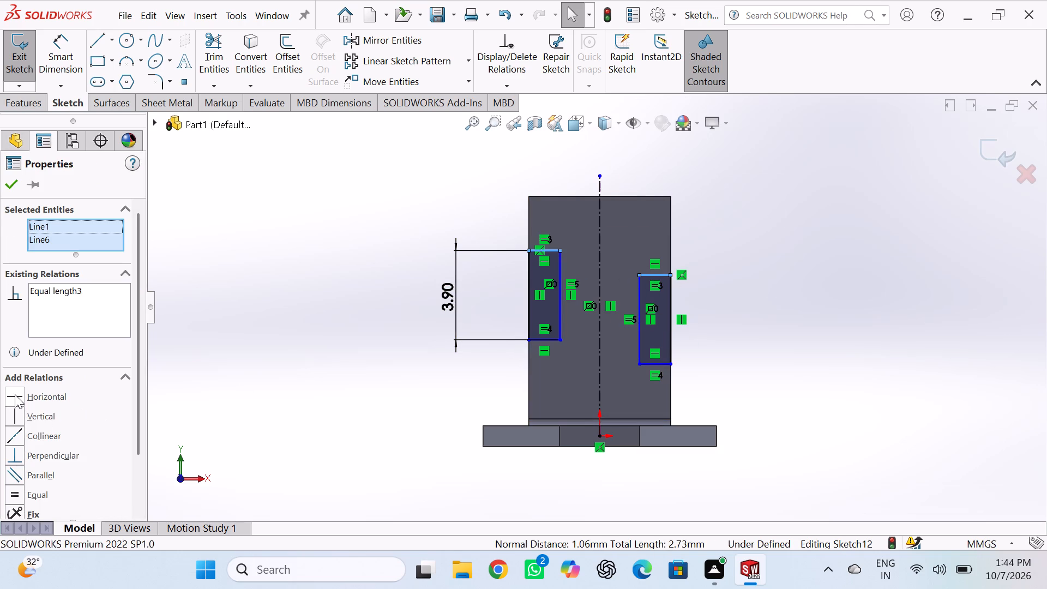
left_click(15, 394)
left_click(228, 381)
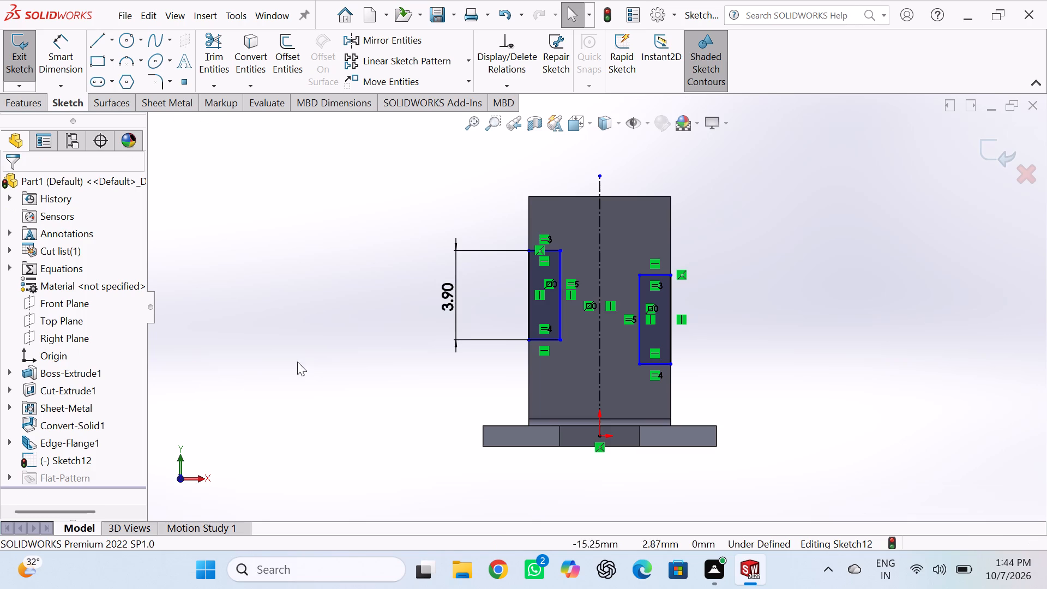
Align the midpoints of the two rectangles' inner vertical sides with a horizontal relation.
left_click(559, 294)
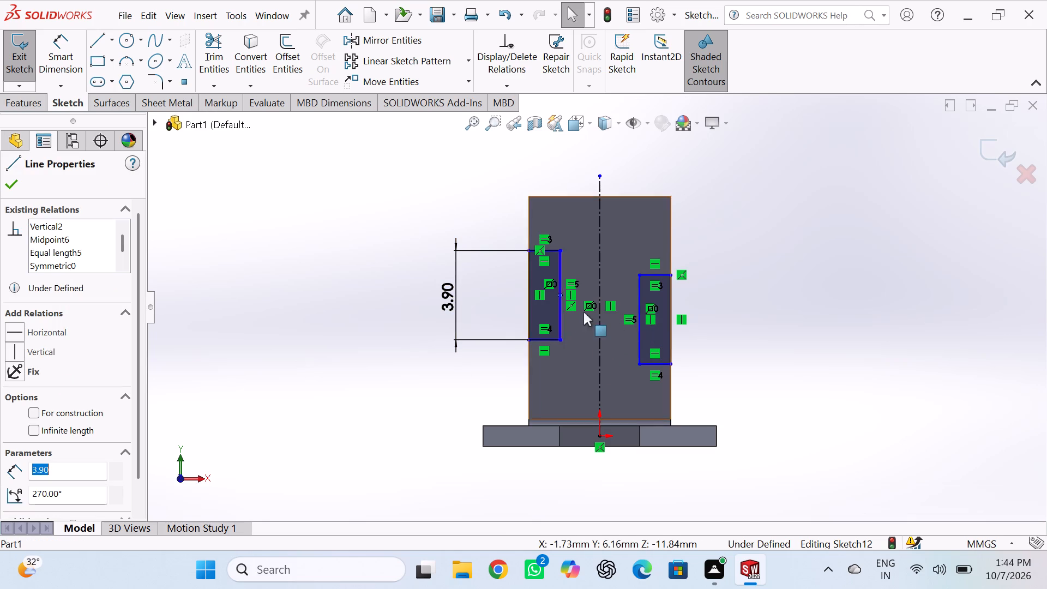
left_click(640, 320, "ctrl")
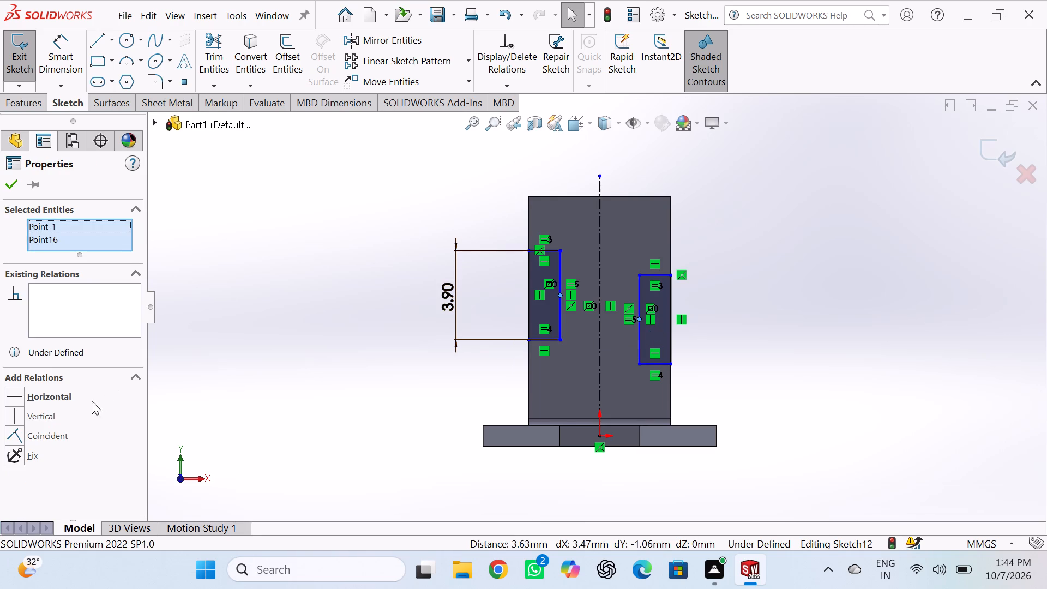
left_click(16, 393)
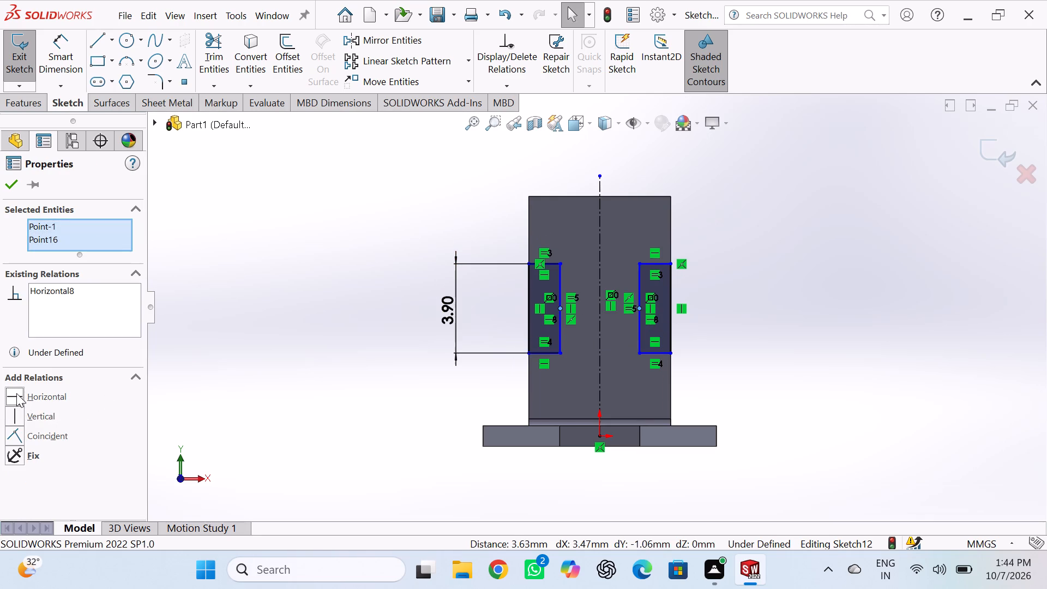
left_click(6, 187)
left_click(330, 233)
Dimension the bottom edge of the left rectangle to 1.35 mm.
right_click_drag(335, 304, 362, 236)
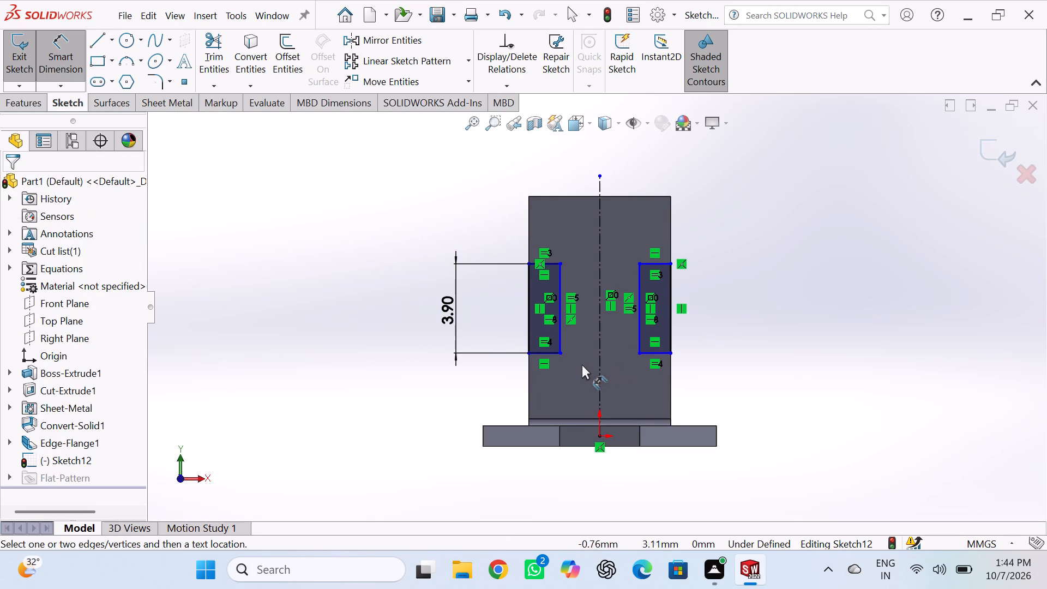
left_click(547, 352)
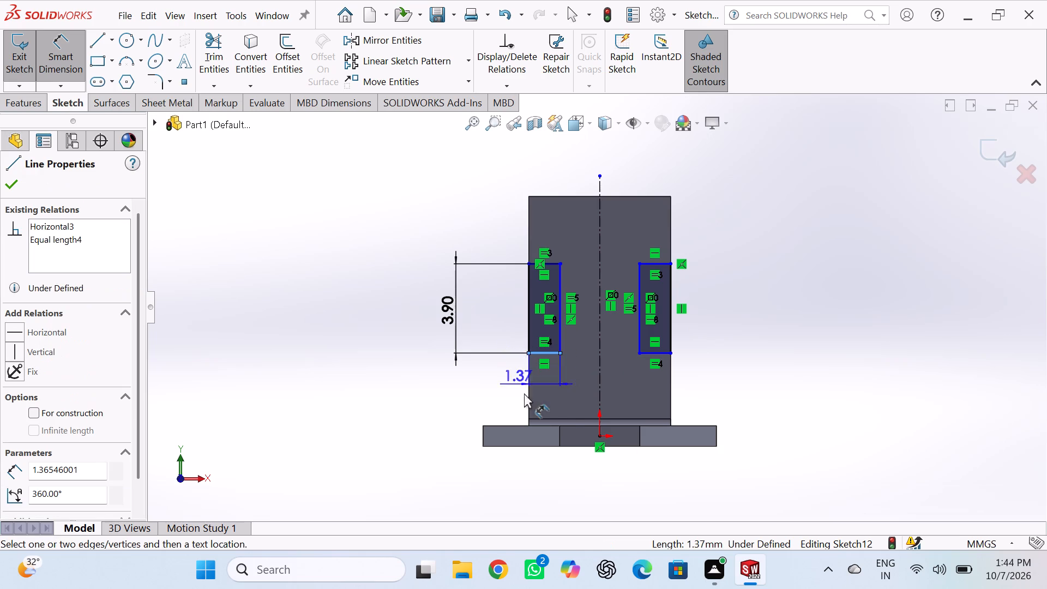
left_click(545, 483)
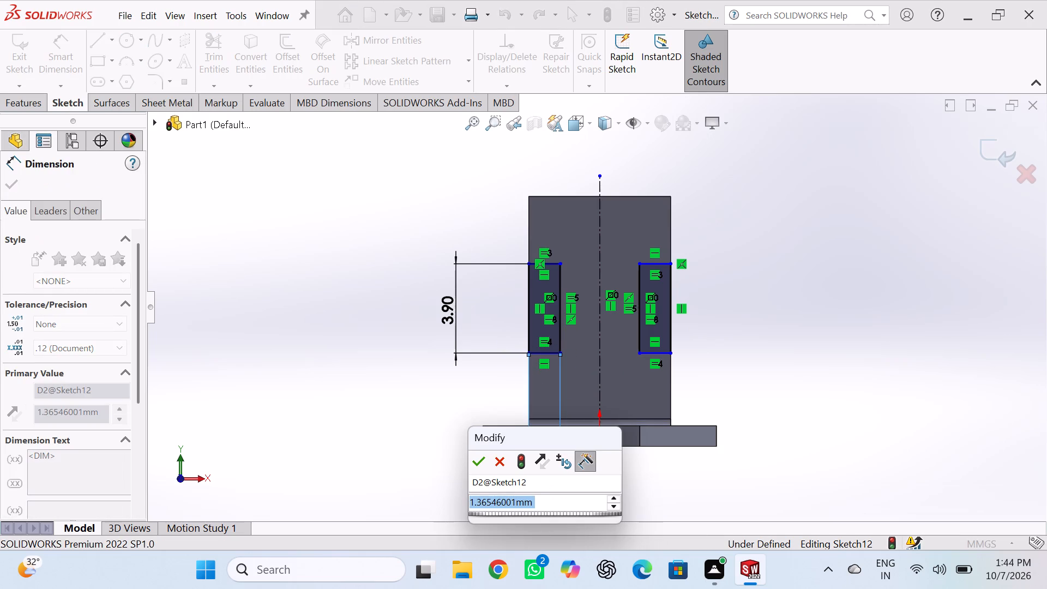
type("1.35")
key("Return")
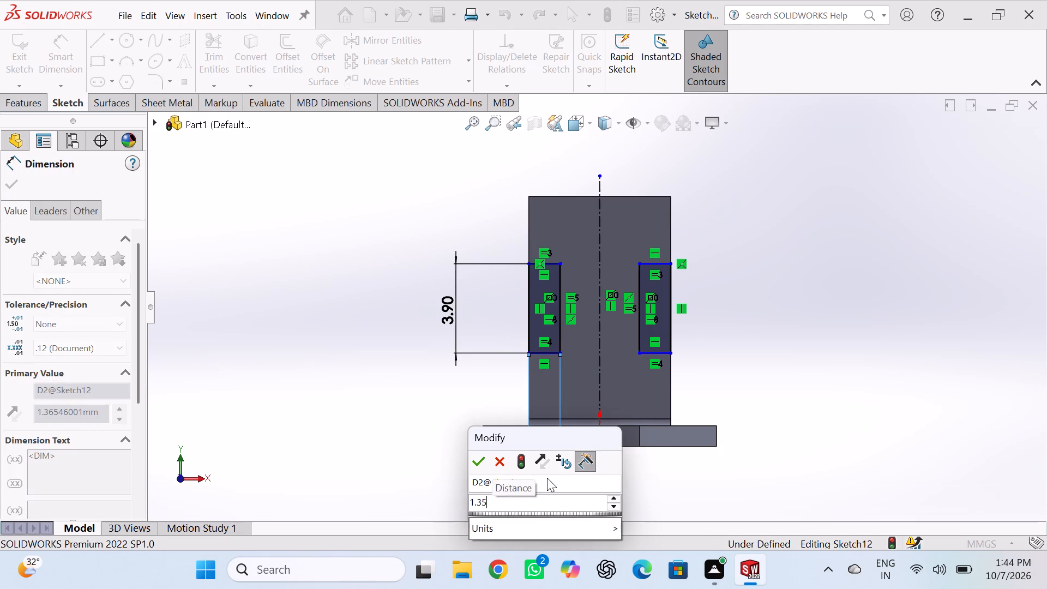
Dimension the left rectangle's upper inner corner 3.60 mm below the flange's top edge and exit the sketch.
left_click(560, 263)
left_click(557, 194)
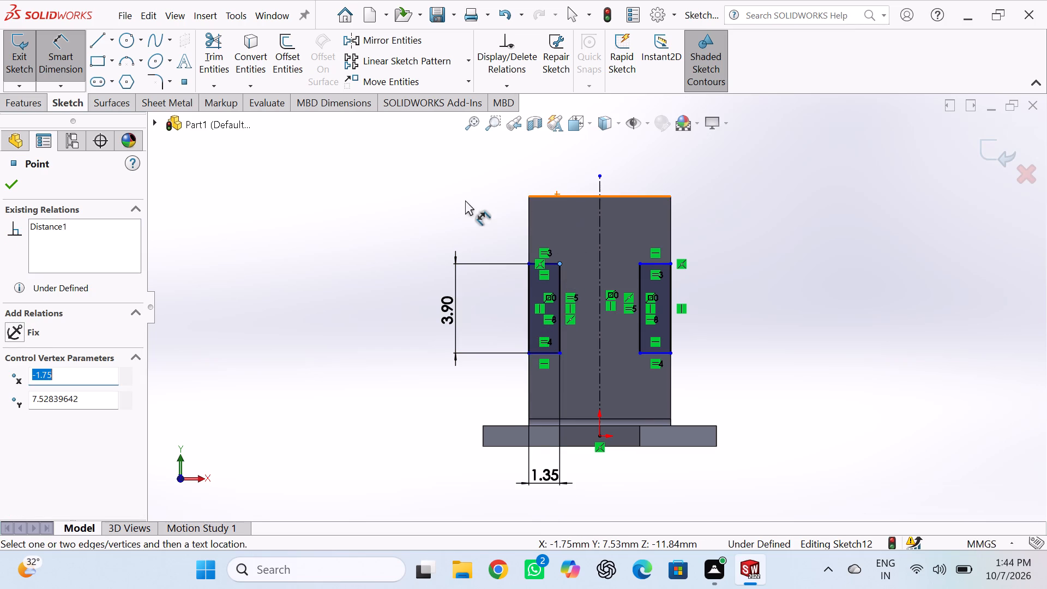
left_click(539, 196)
left_click(494, 212)
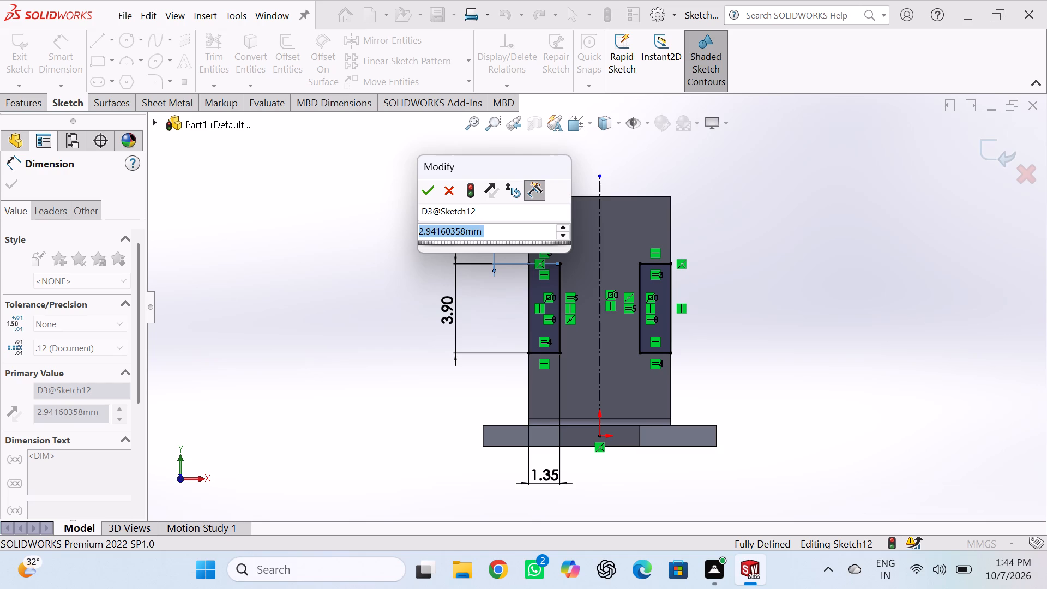
key("3")
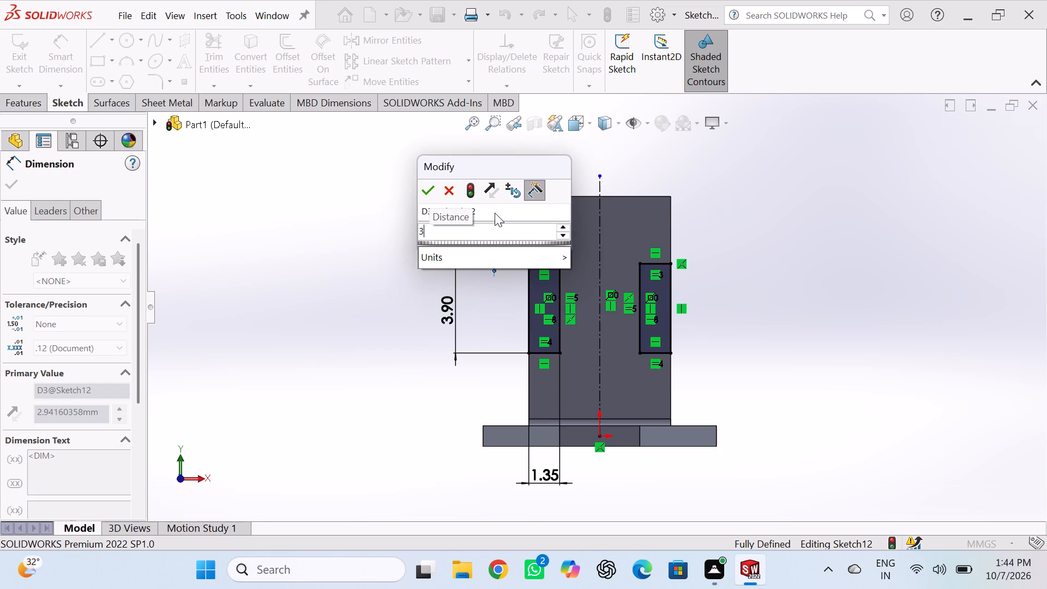
key("period")
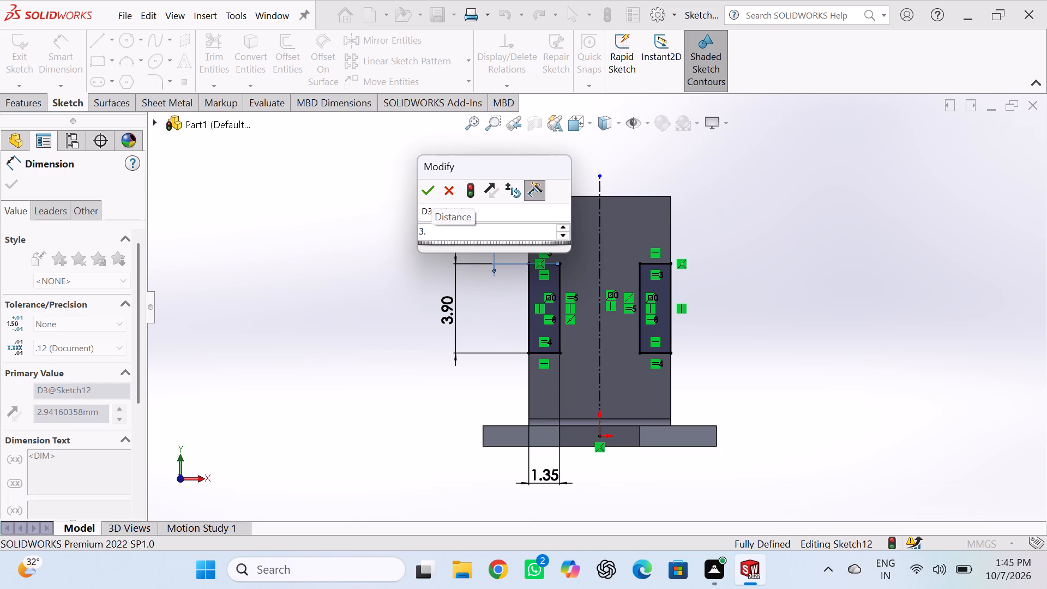
key("5")
key("BackSpace")
type("60")
key("Return")
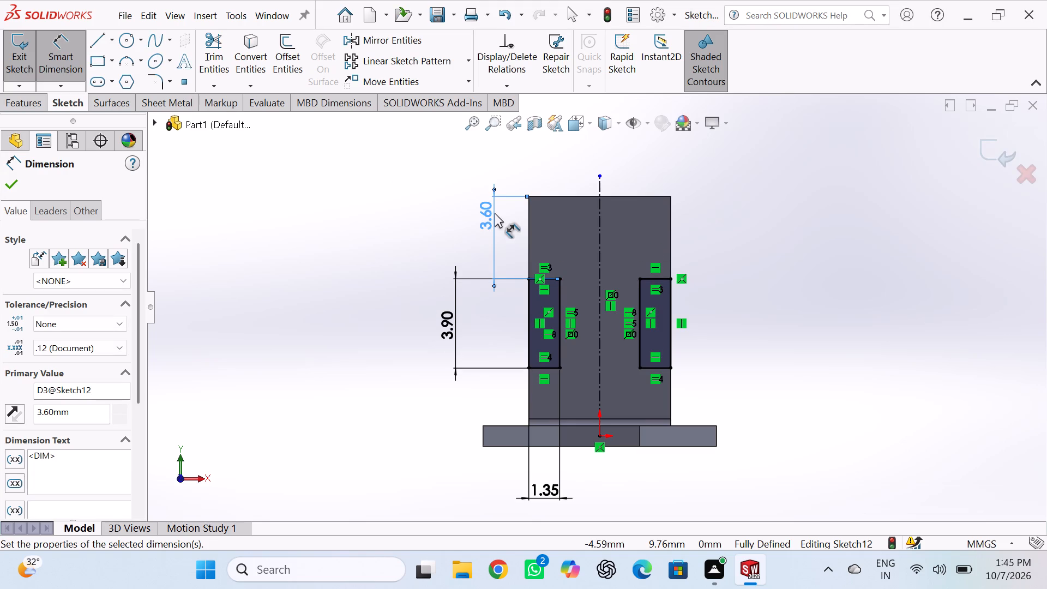
left_click(983, 145)
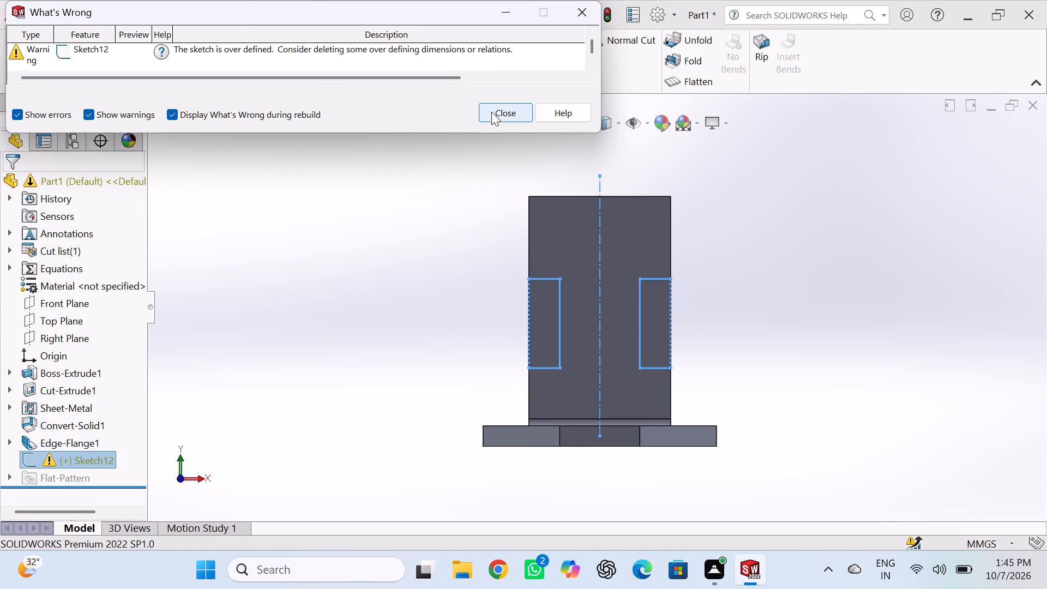
left_click(492, 112)
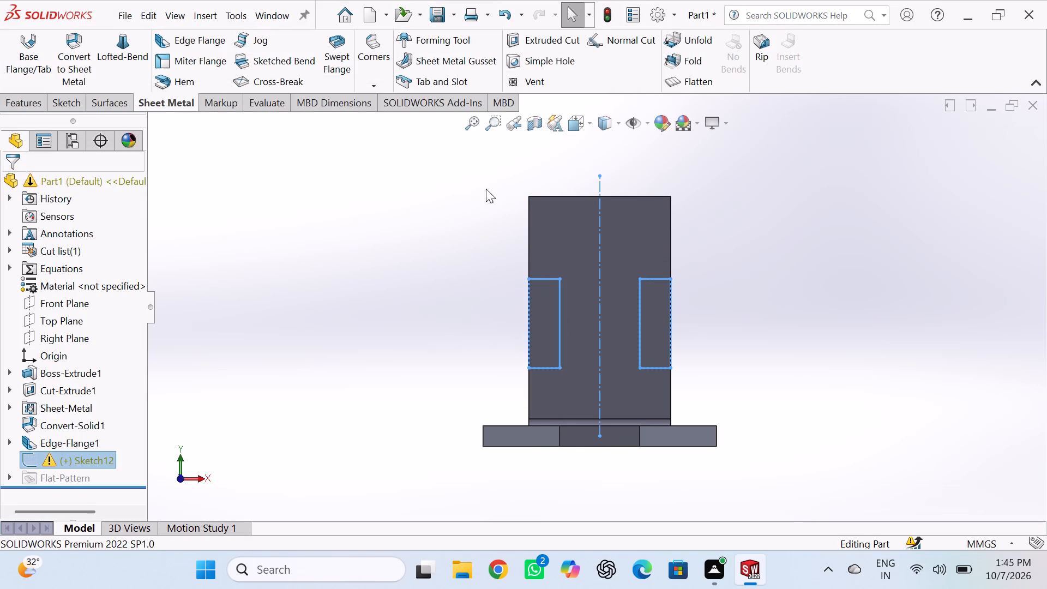
Cut both side rectangles out of the upright flange with a blind extruded cut 0.90 mm deep.
middle_click_drag(479, 211, 497, 239)
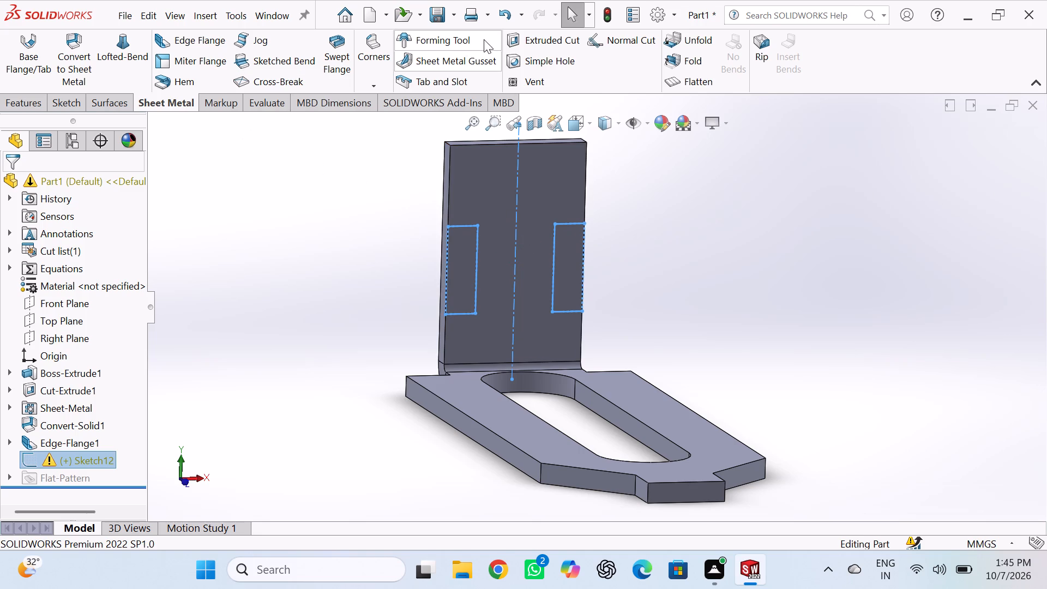
left_click(523, 39)
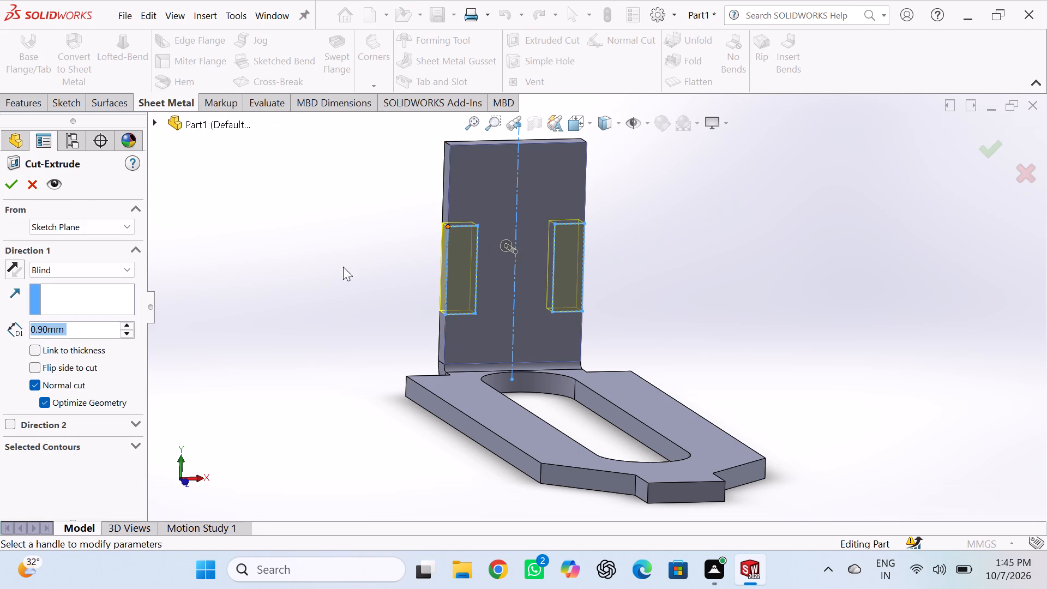
middle_click_drag(291, 281, 312, 290)
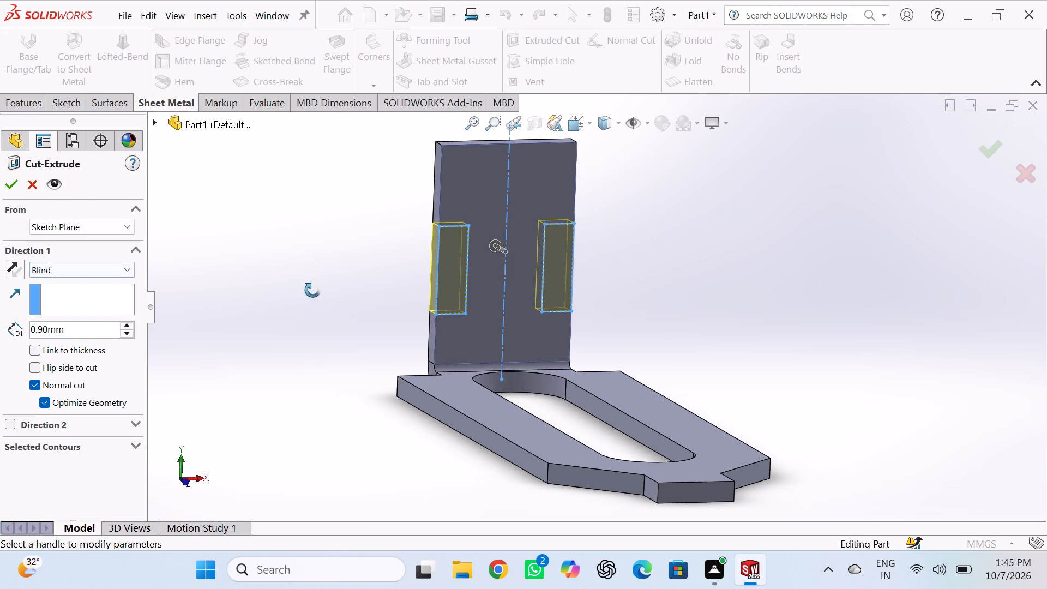
middle_click_drag(312, 290, 326, 300)
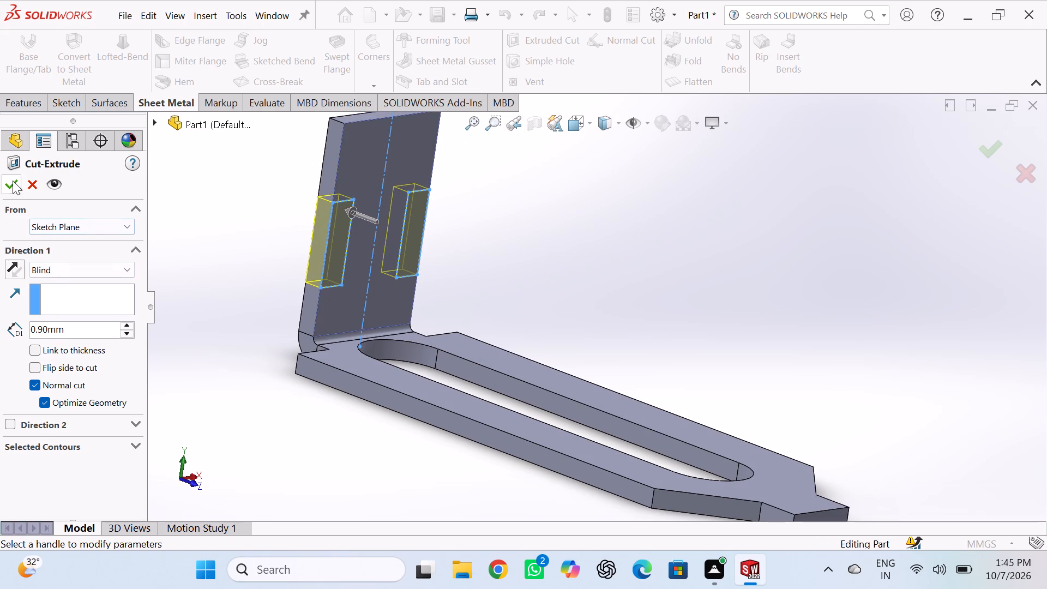
left_click(14, 178)
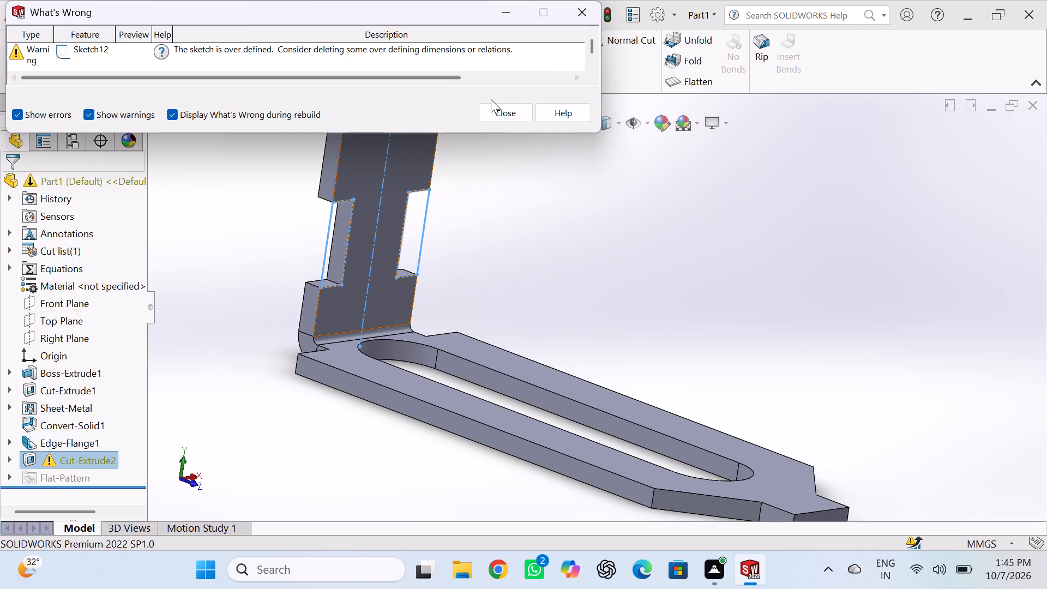
left_click(501, 112)
left_click(673, 253)
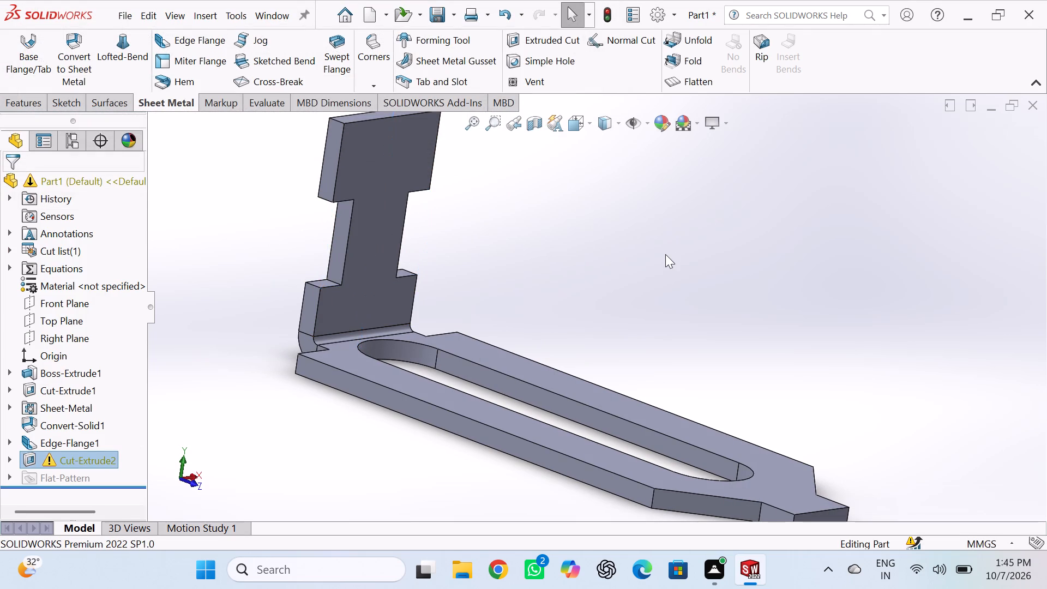
Reopen the sketch of the flange cut and delete the midpoint relation on the left rectangle's inner vertical side.
scroll(573, 266, "up", 3)
middle_click_drag(573, 265, 564, 265)
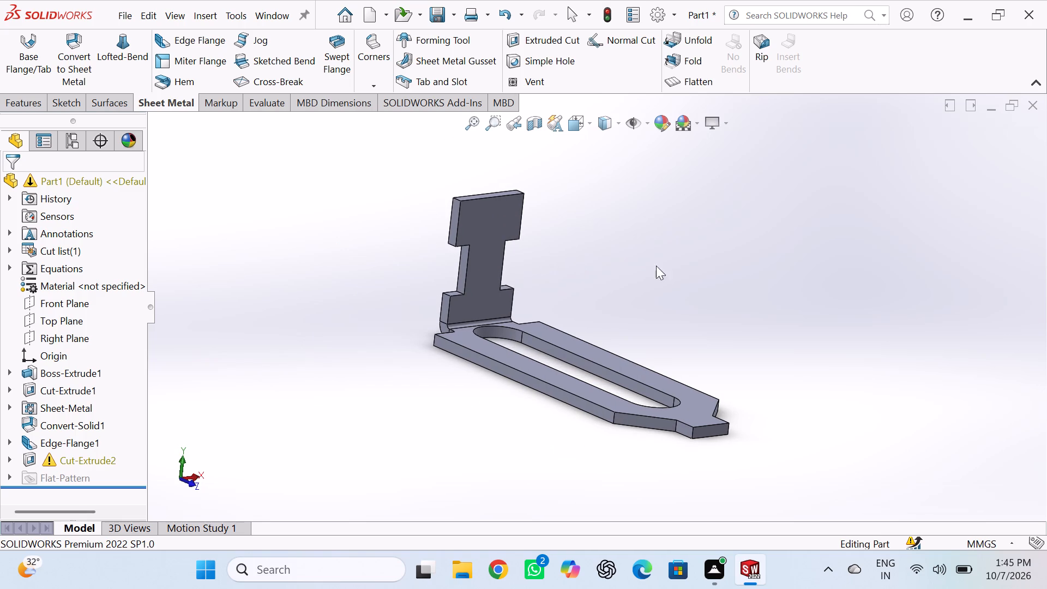
scroll(627, 221, "up", 1)
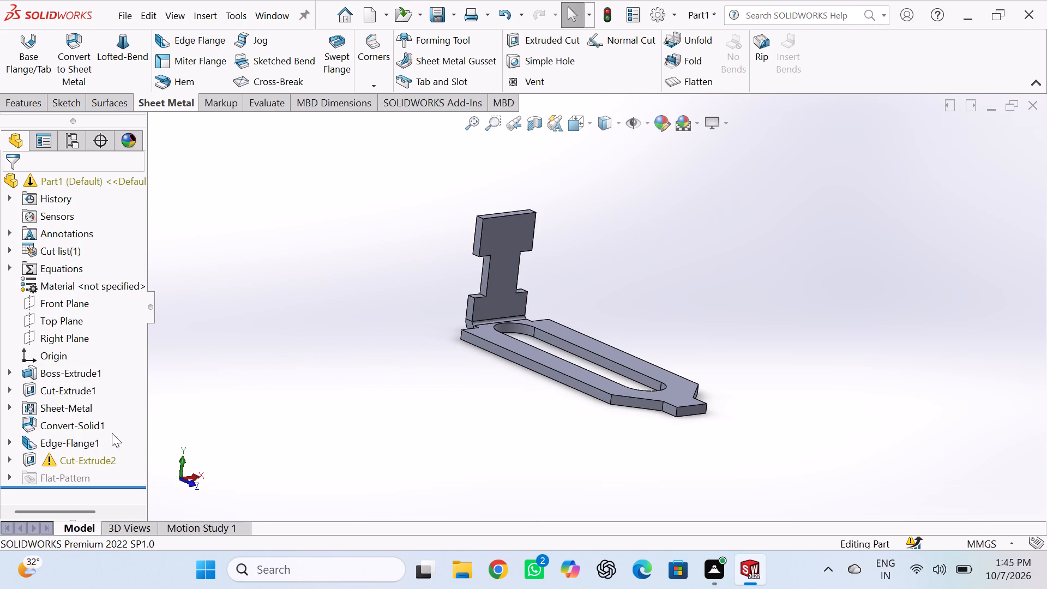
left_click(93, 453)
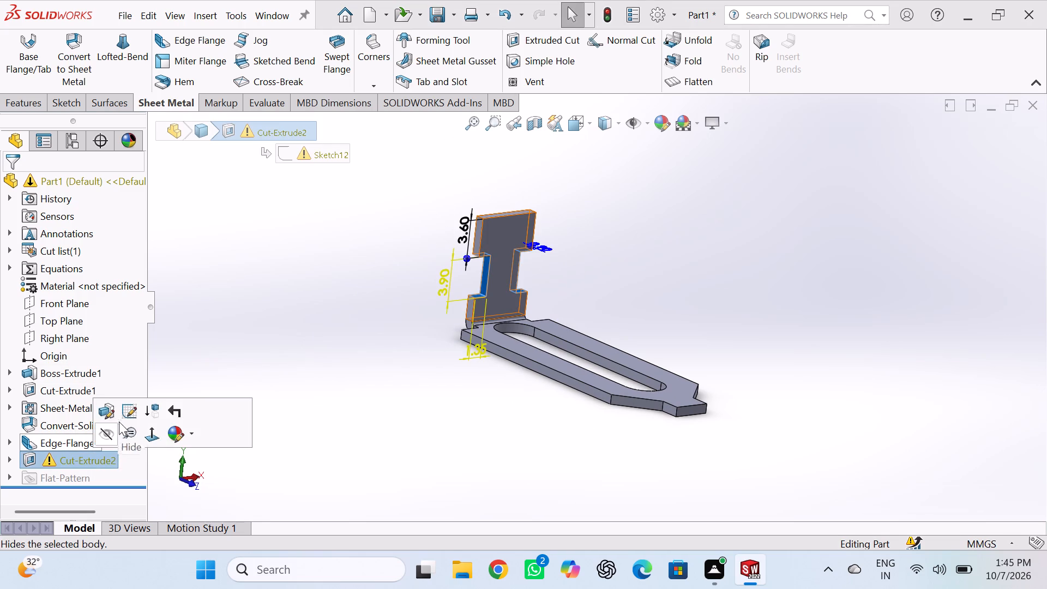
left_click(124, 413)
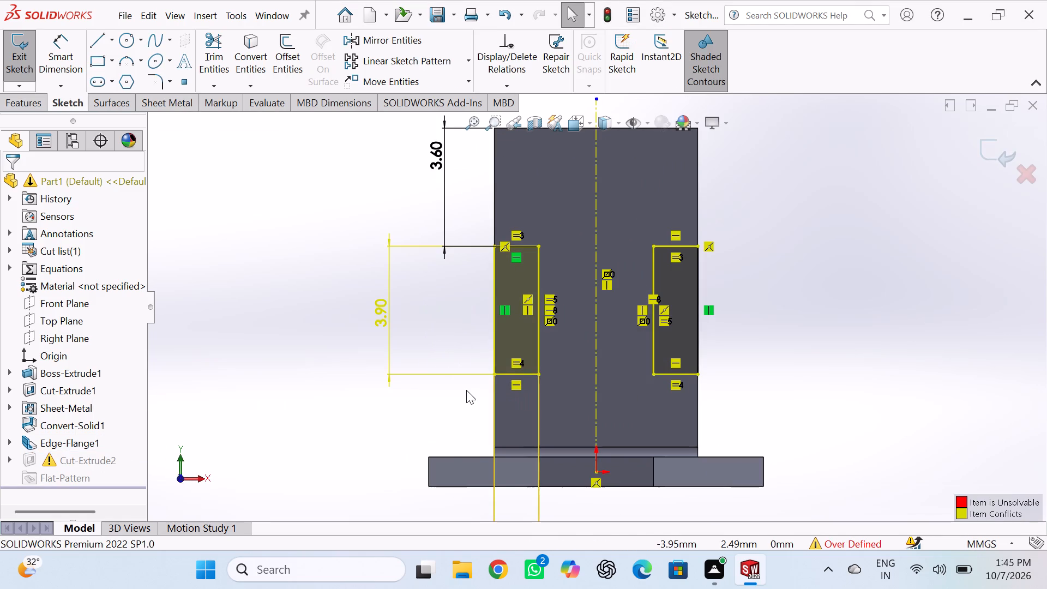
scroll(466, 390, "up", 5)
scroll(508, 401, "down", 2)
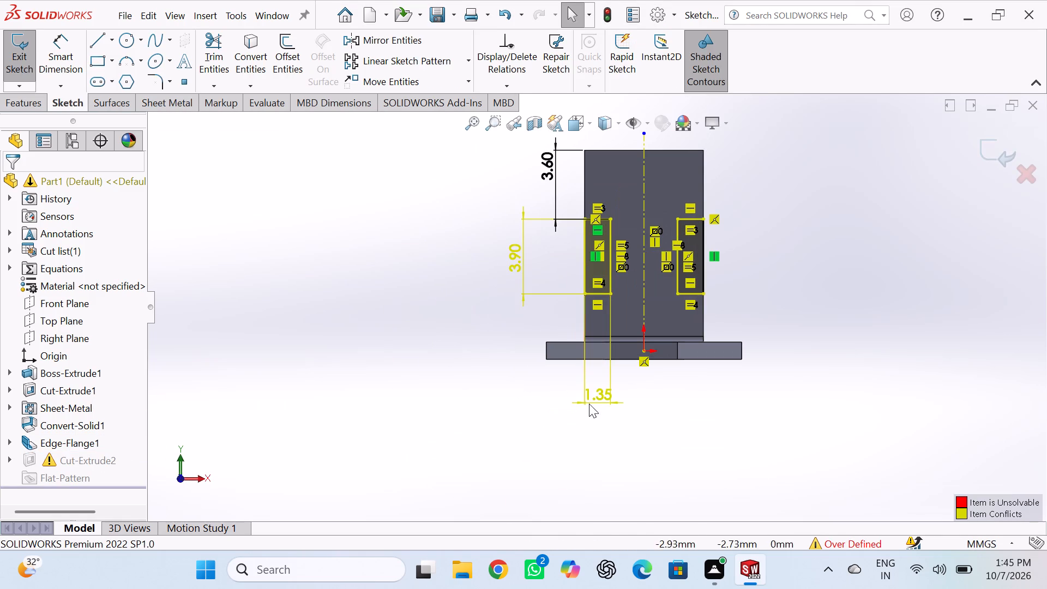
left_click(514, 261)
key("Escape")
key("Escape")
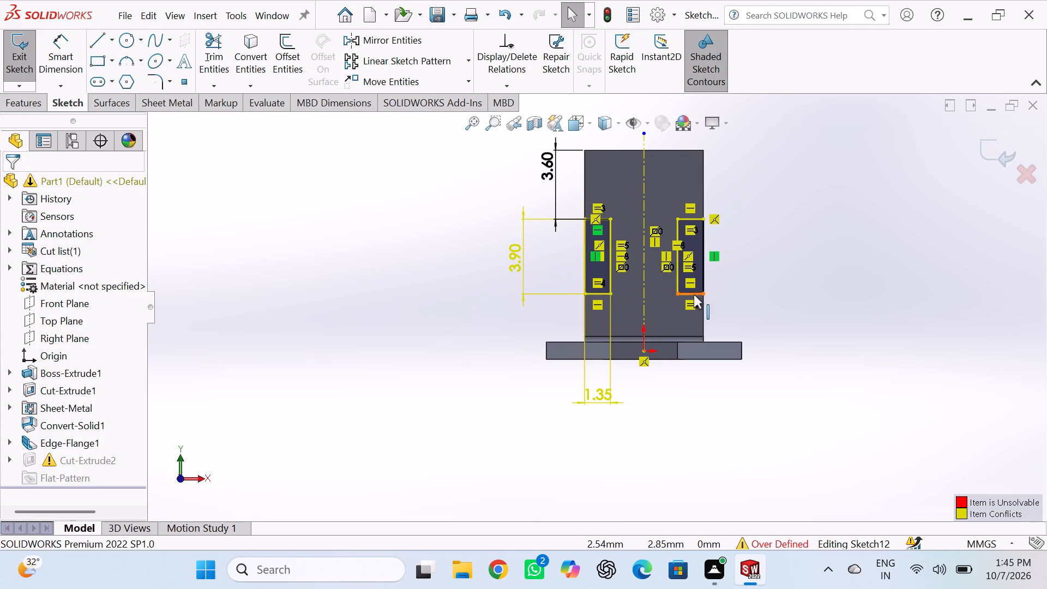
scroll(631, 248, "down", 4)
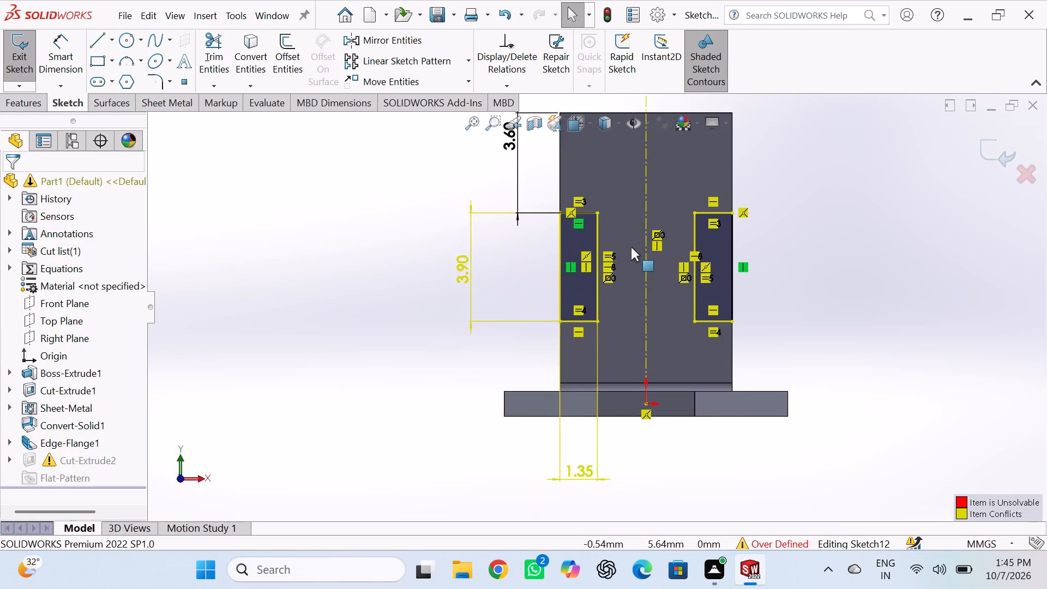
scroll(631, 247, "down", 2)
right_click(539, 293)
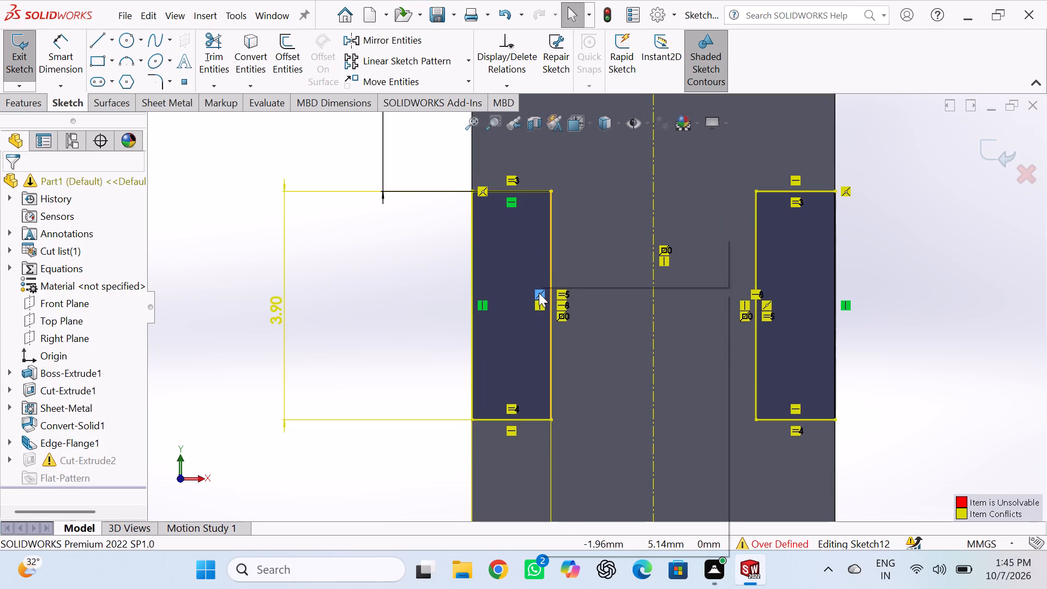
left_click(576, 502)
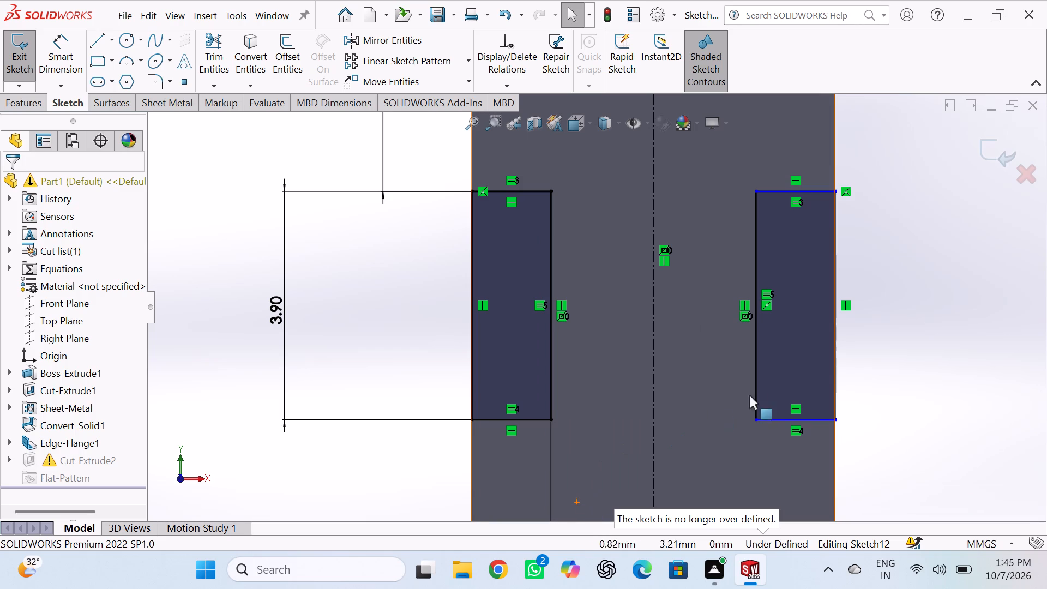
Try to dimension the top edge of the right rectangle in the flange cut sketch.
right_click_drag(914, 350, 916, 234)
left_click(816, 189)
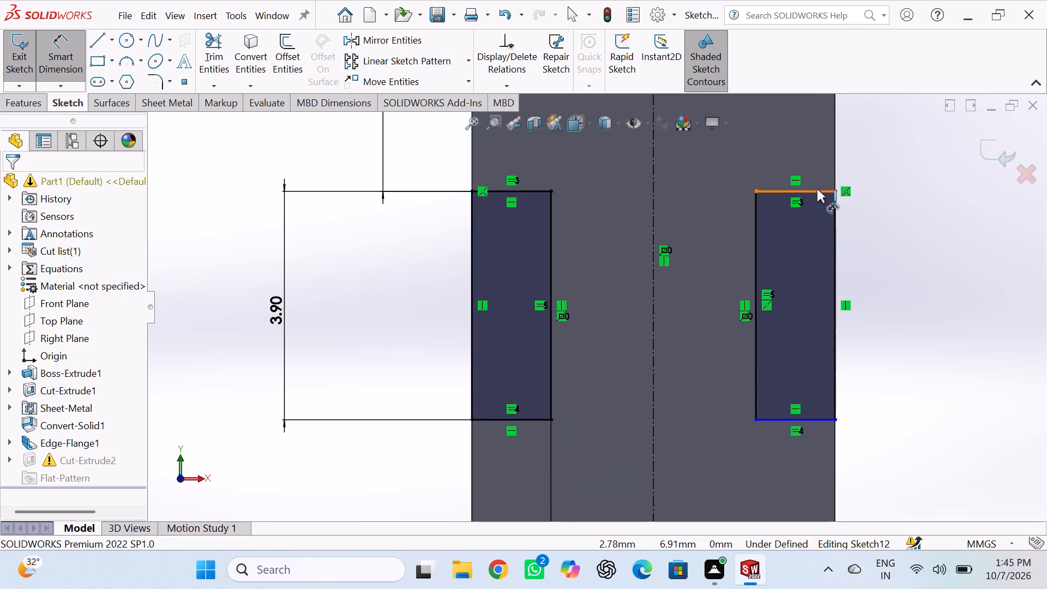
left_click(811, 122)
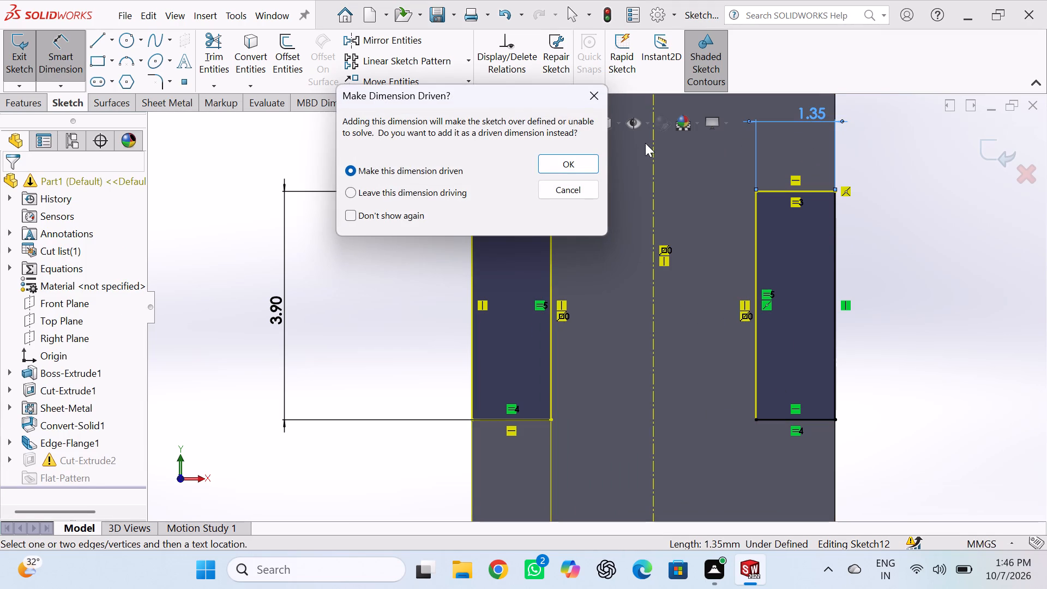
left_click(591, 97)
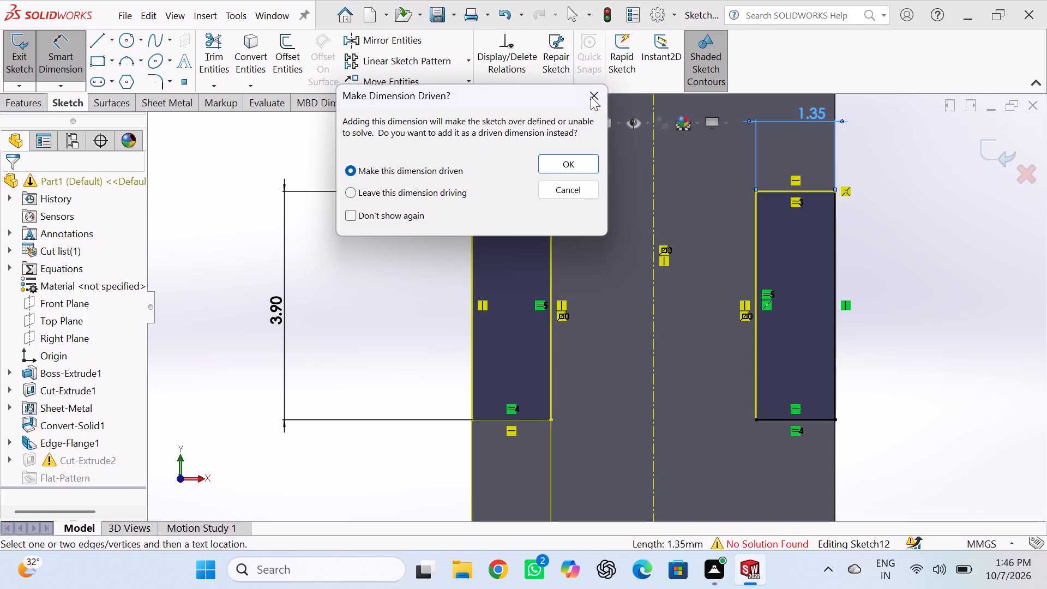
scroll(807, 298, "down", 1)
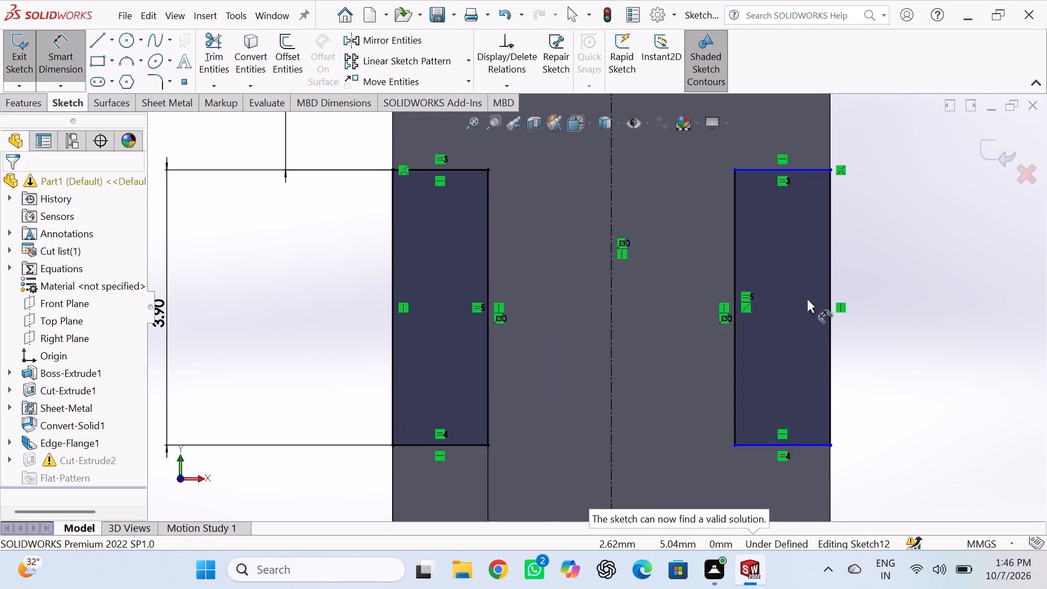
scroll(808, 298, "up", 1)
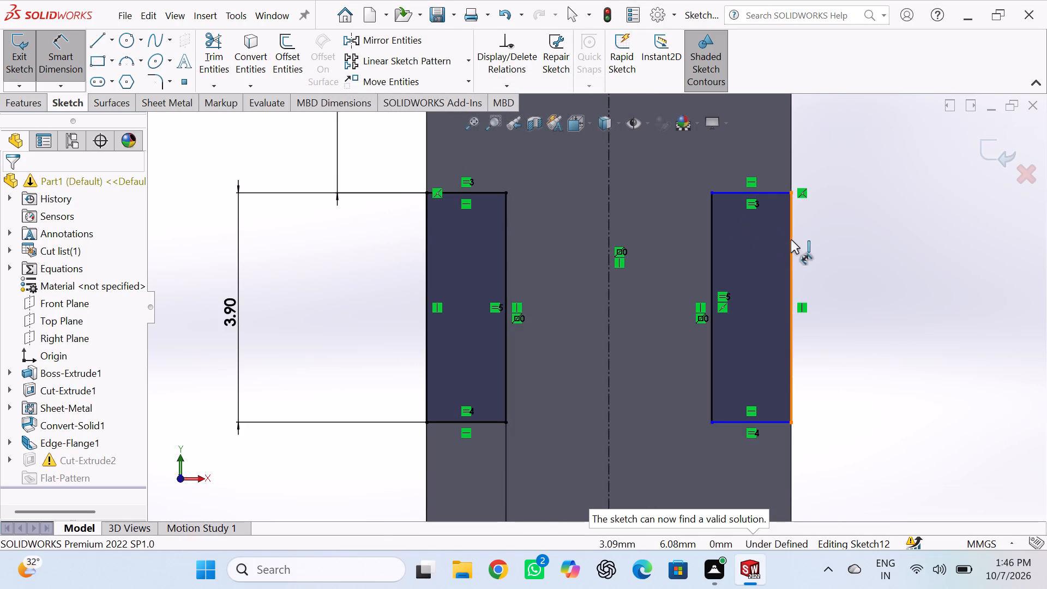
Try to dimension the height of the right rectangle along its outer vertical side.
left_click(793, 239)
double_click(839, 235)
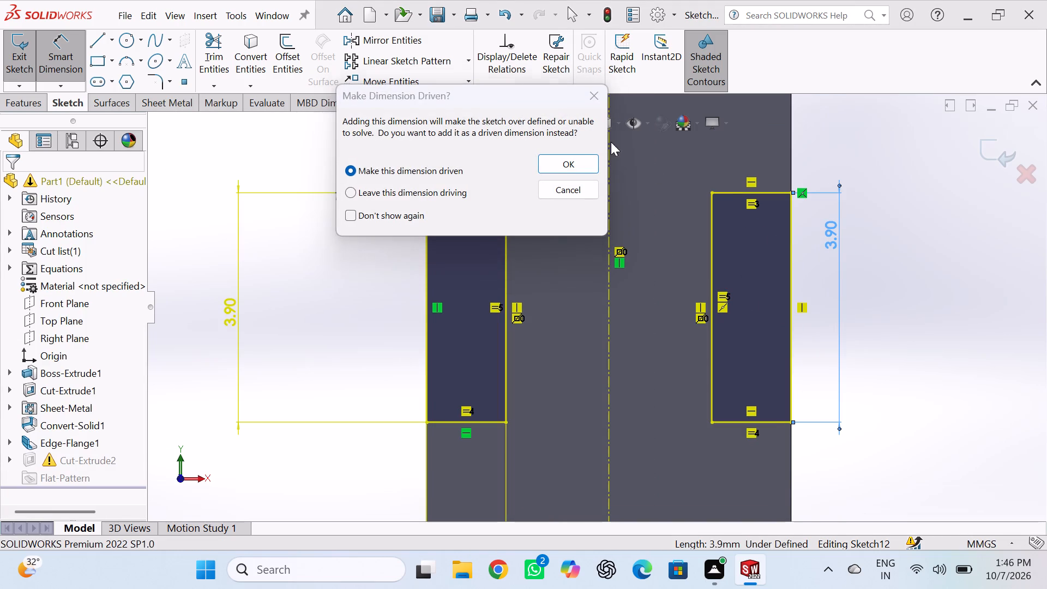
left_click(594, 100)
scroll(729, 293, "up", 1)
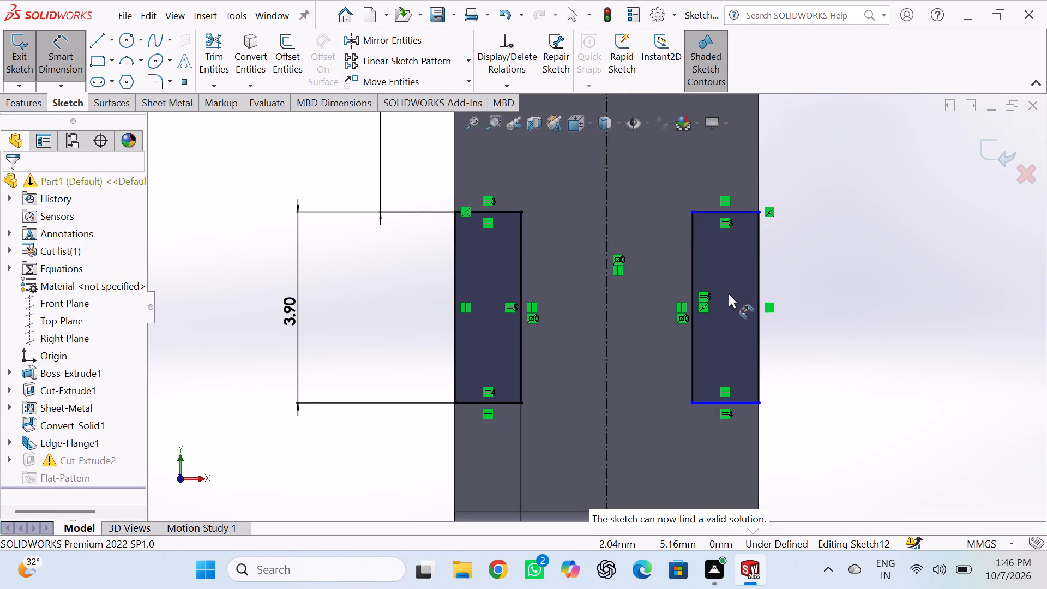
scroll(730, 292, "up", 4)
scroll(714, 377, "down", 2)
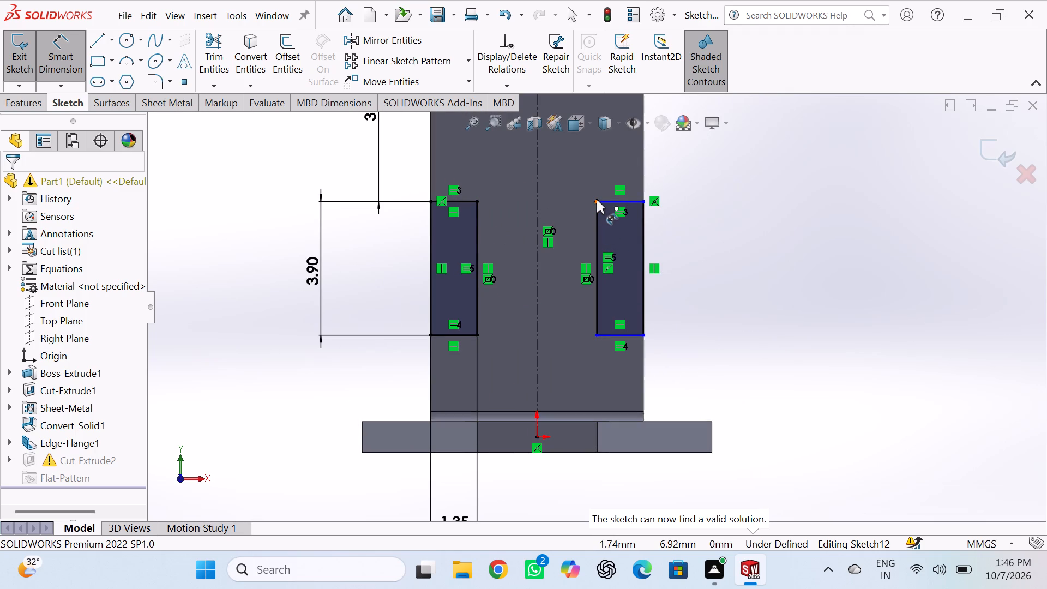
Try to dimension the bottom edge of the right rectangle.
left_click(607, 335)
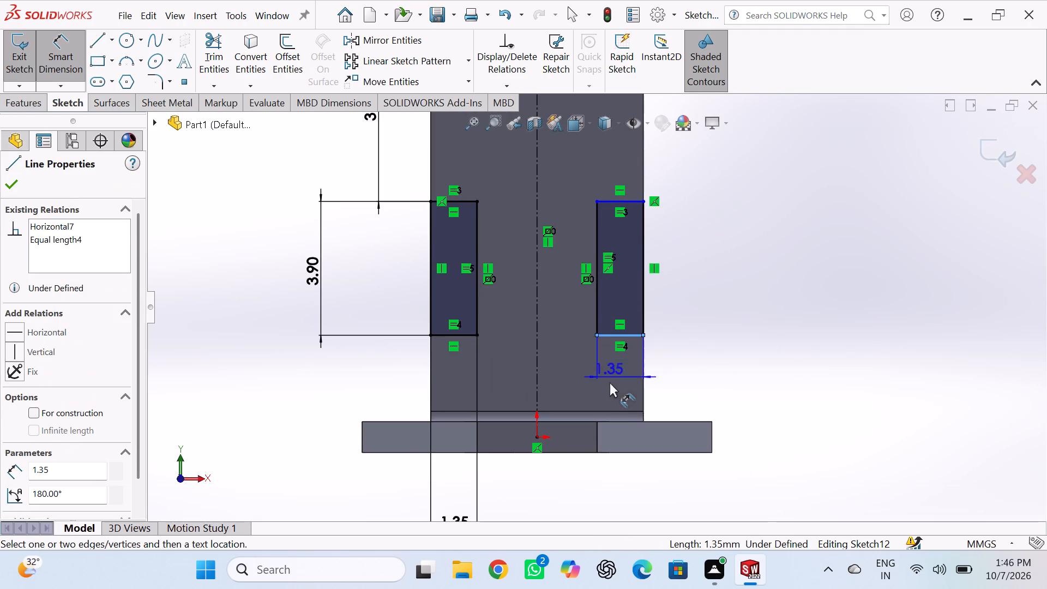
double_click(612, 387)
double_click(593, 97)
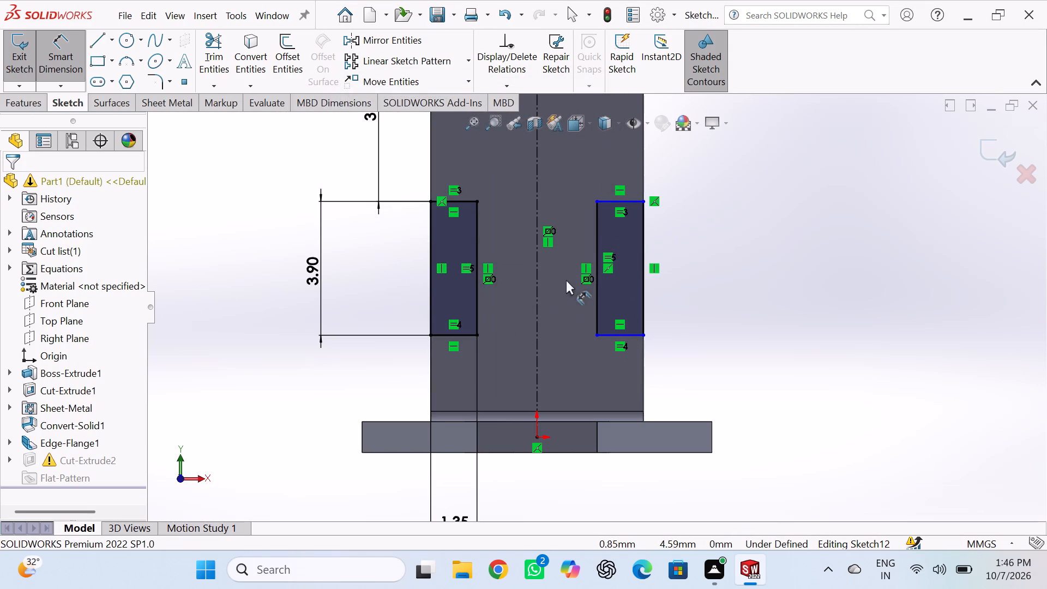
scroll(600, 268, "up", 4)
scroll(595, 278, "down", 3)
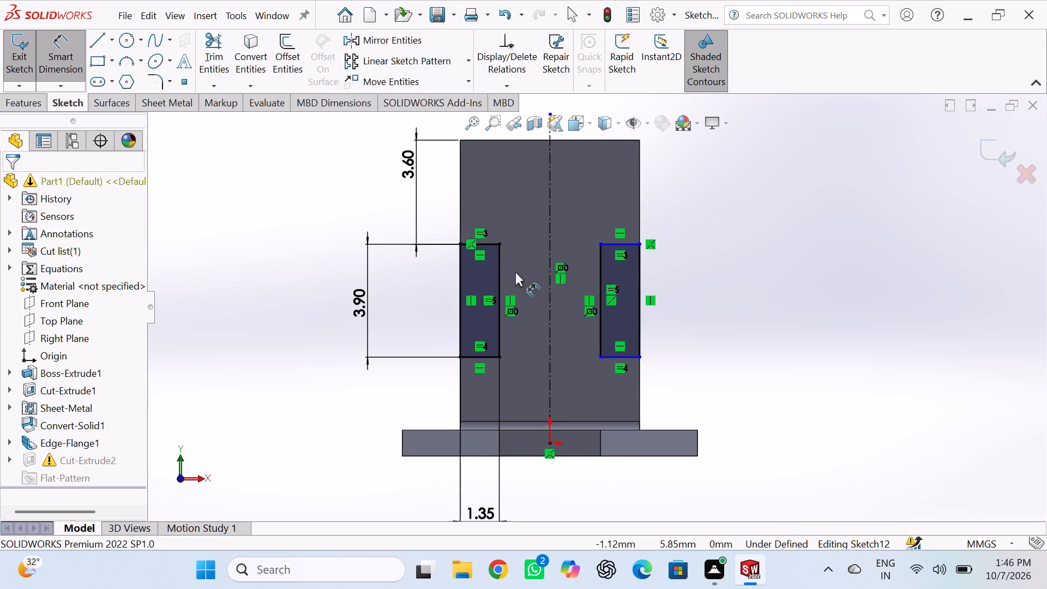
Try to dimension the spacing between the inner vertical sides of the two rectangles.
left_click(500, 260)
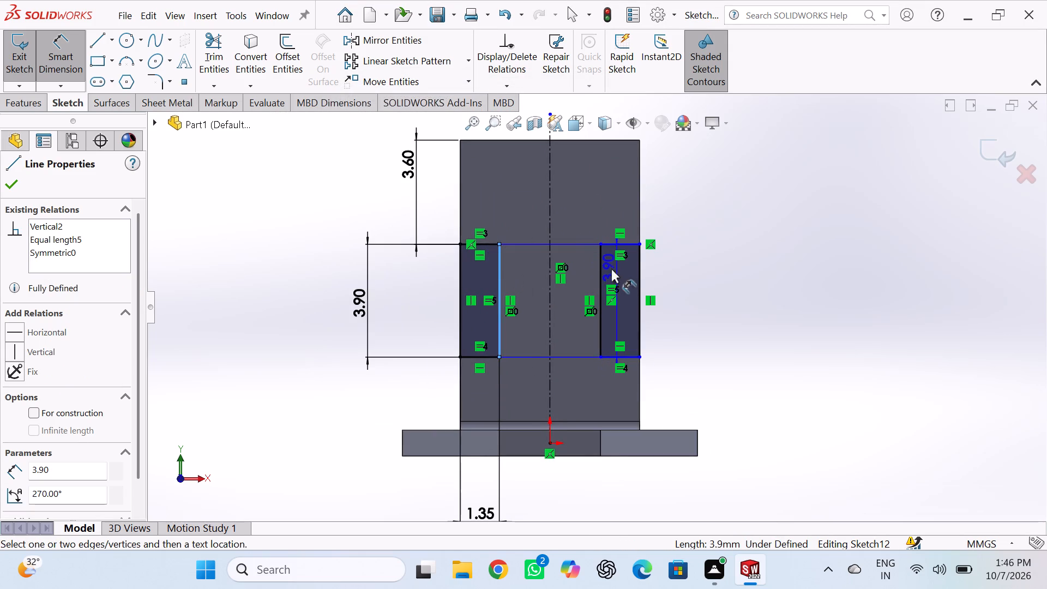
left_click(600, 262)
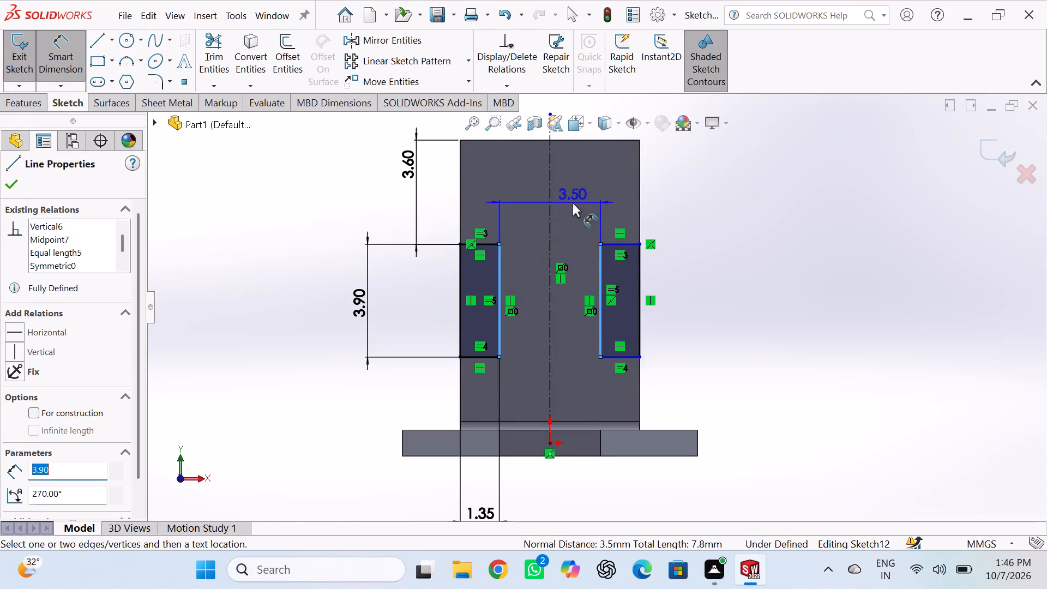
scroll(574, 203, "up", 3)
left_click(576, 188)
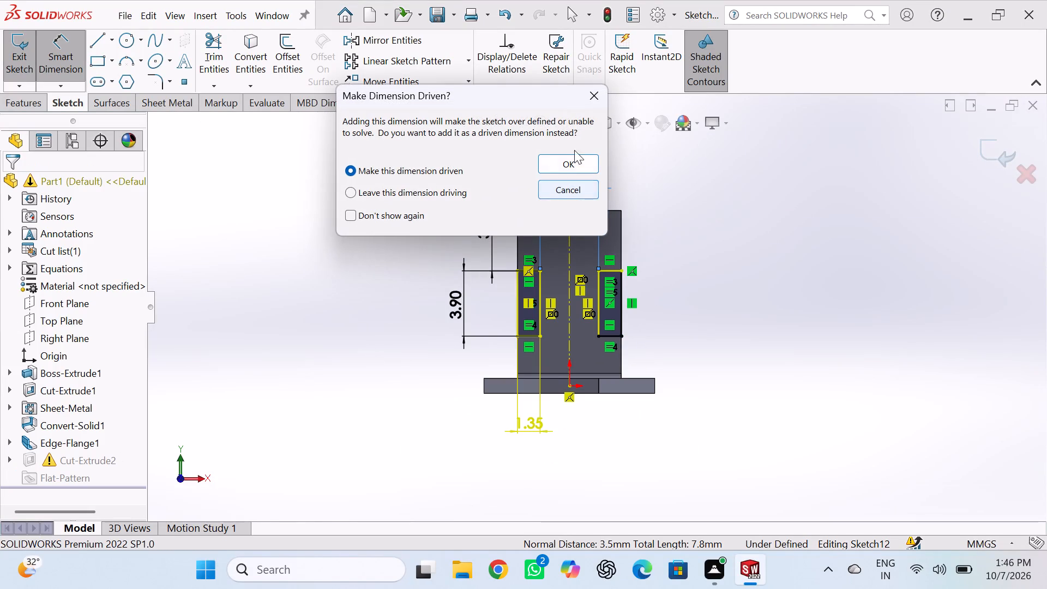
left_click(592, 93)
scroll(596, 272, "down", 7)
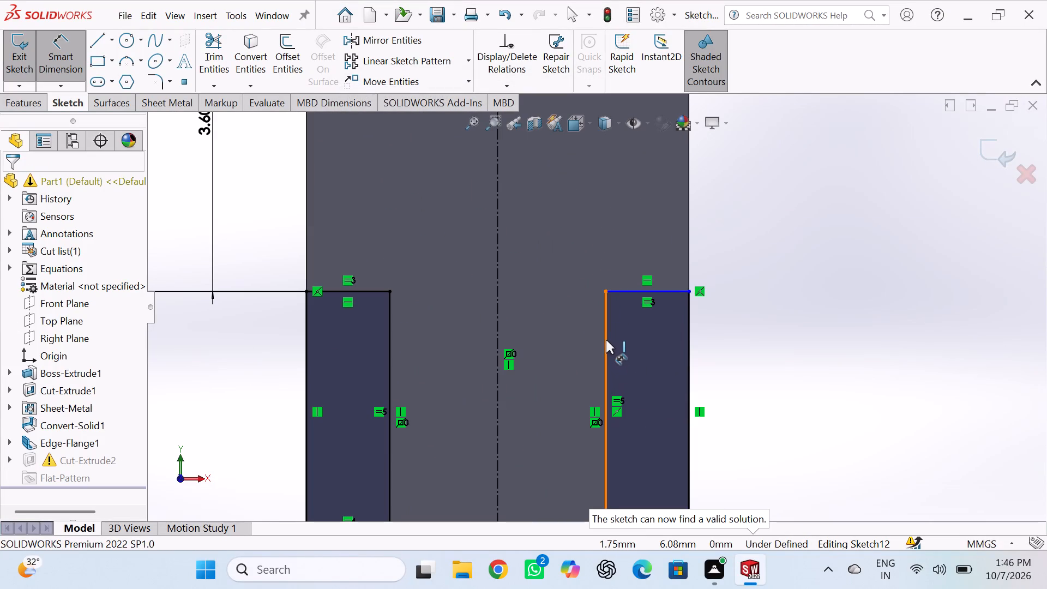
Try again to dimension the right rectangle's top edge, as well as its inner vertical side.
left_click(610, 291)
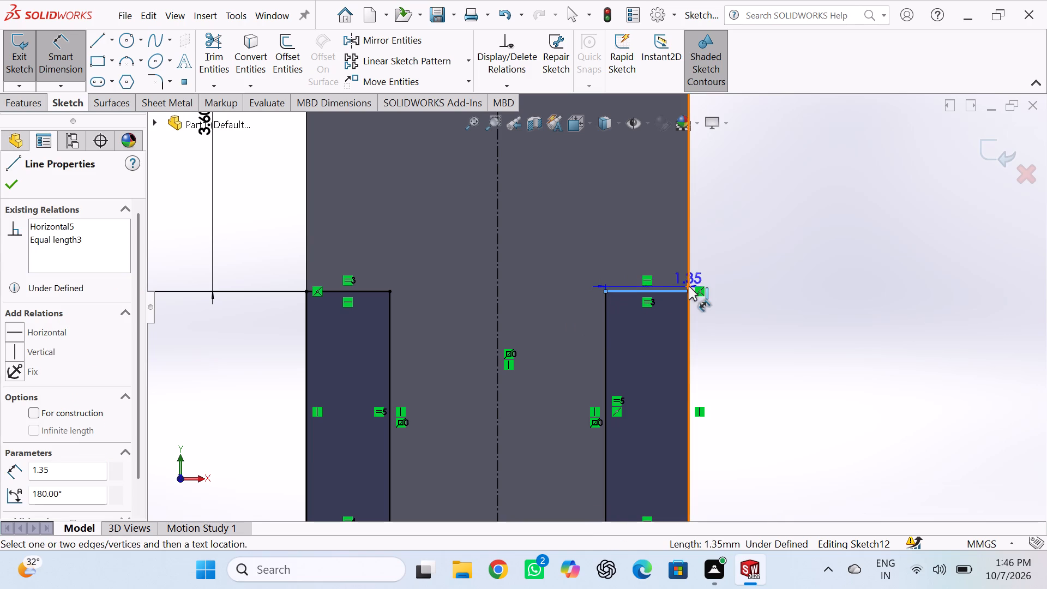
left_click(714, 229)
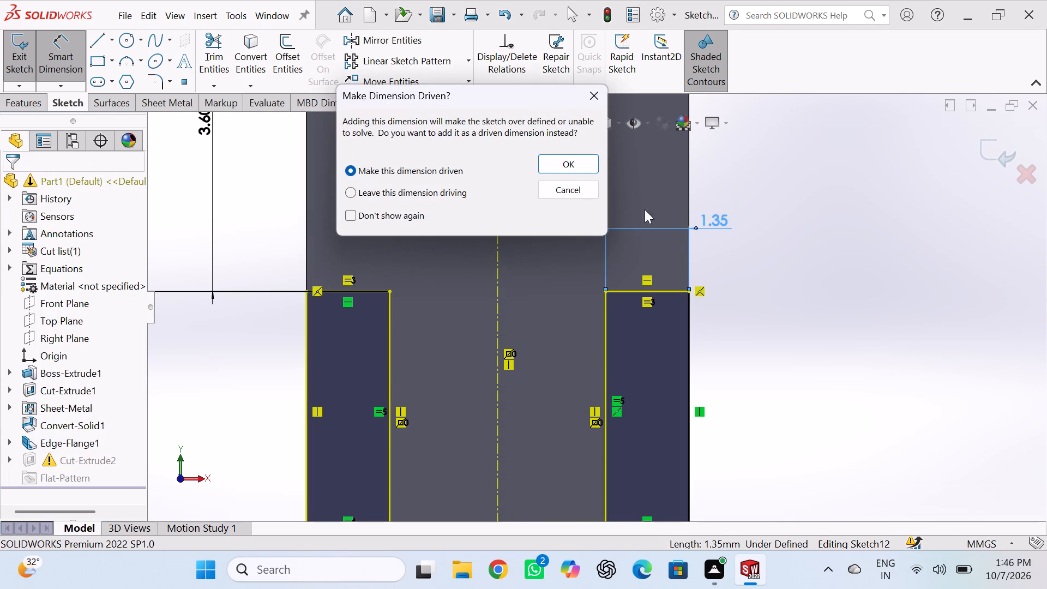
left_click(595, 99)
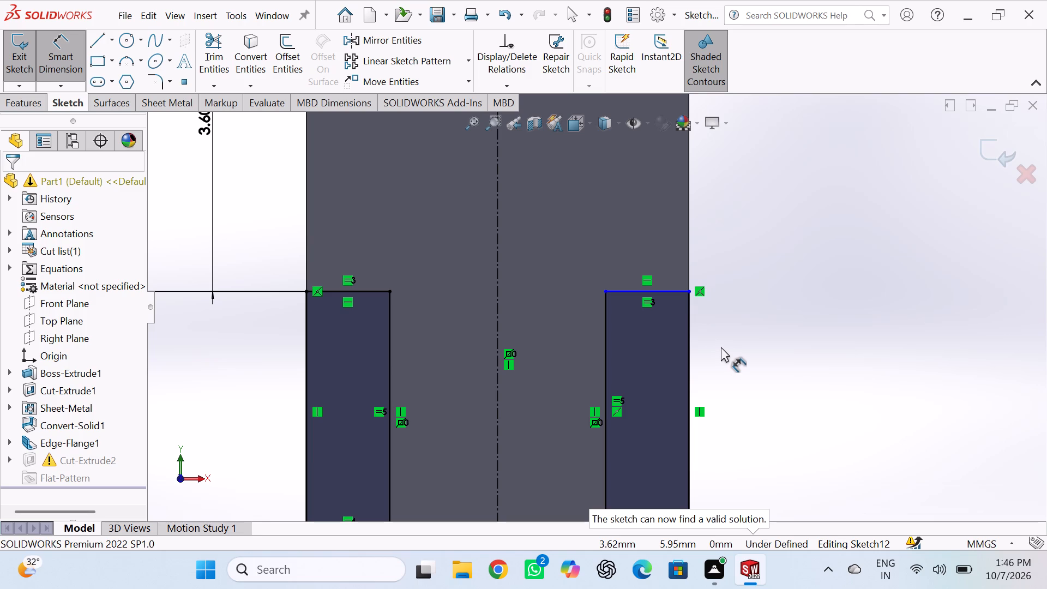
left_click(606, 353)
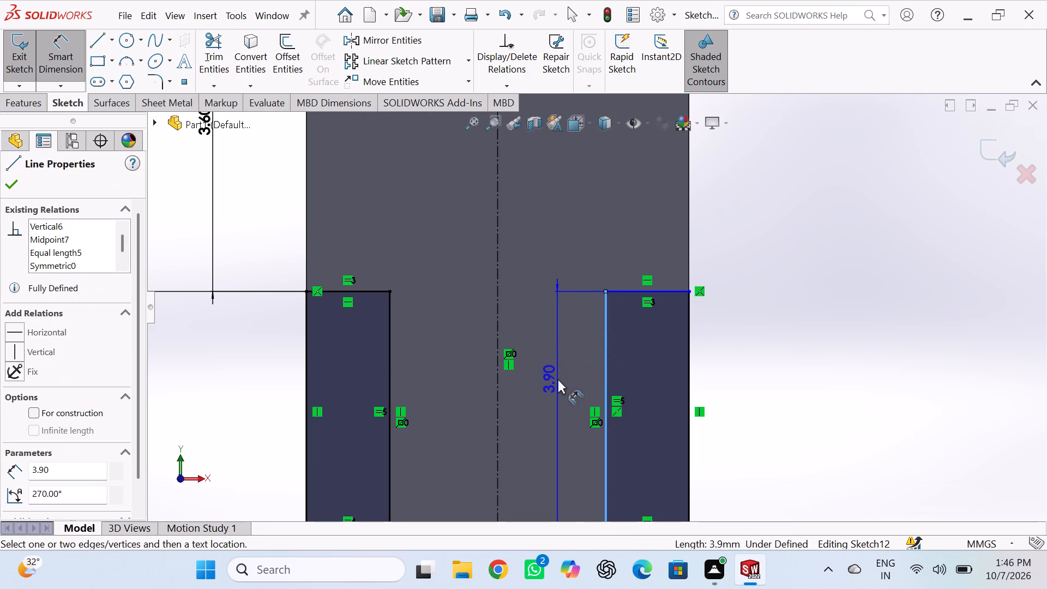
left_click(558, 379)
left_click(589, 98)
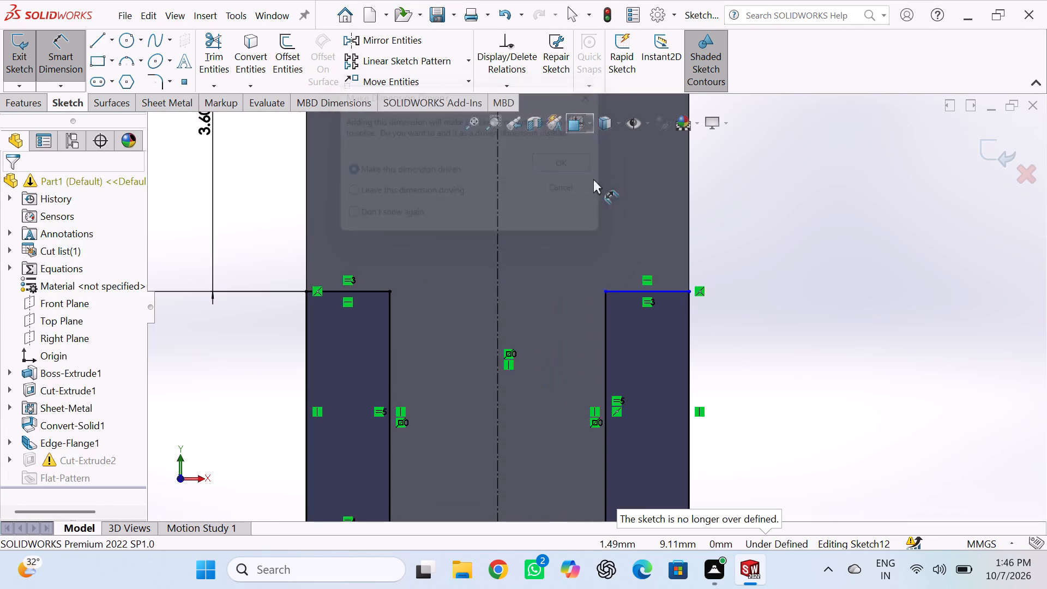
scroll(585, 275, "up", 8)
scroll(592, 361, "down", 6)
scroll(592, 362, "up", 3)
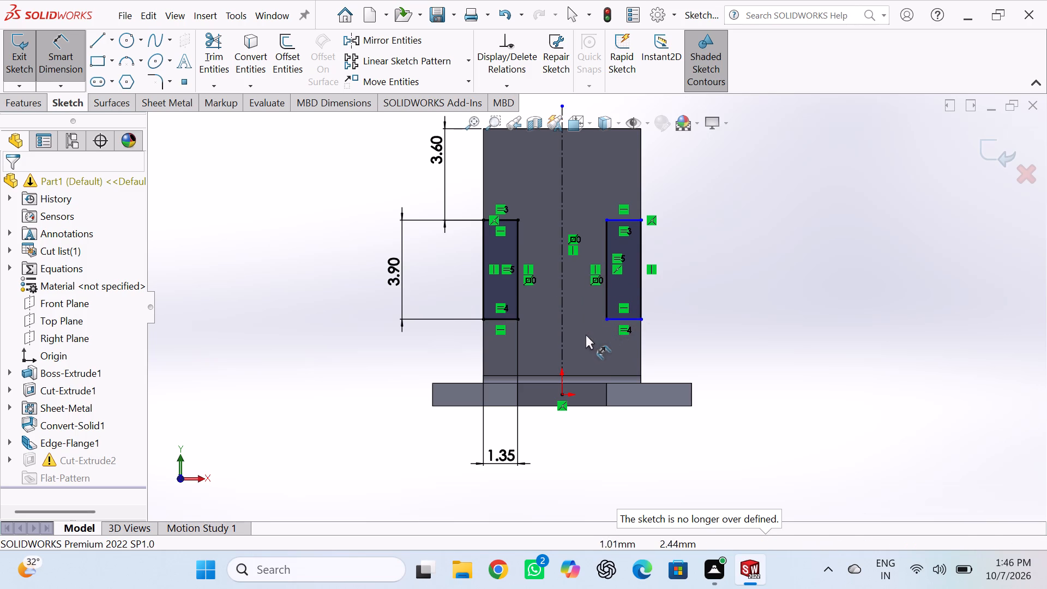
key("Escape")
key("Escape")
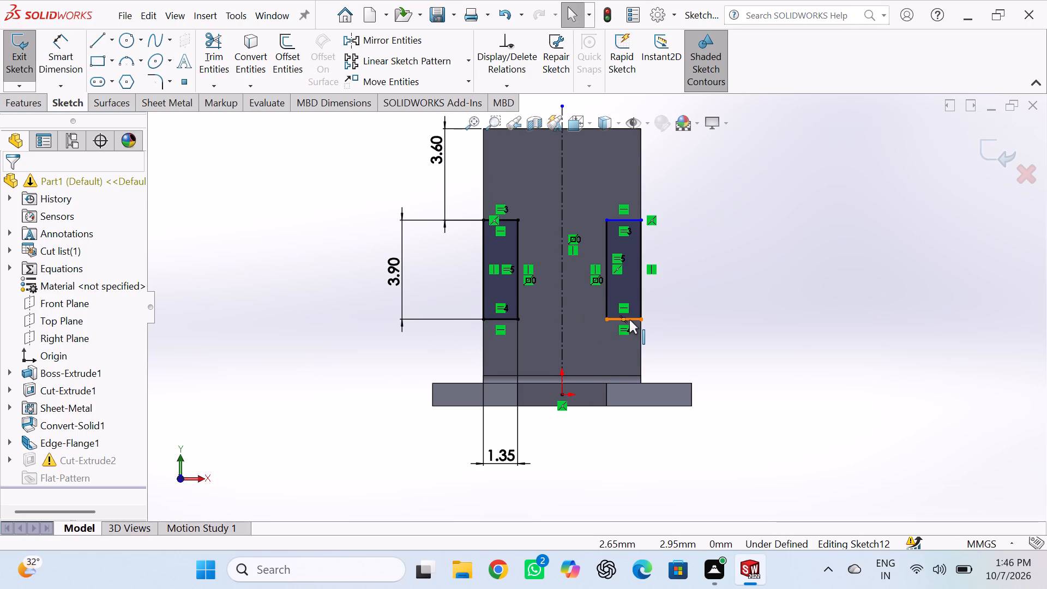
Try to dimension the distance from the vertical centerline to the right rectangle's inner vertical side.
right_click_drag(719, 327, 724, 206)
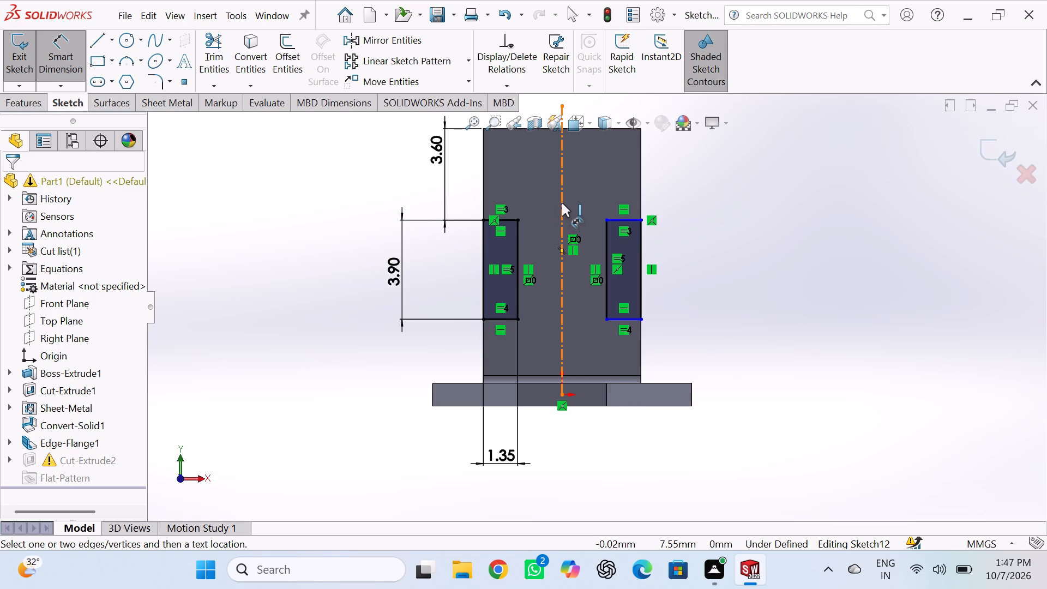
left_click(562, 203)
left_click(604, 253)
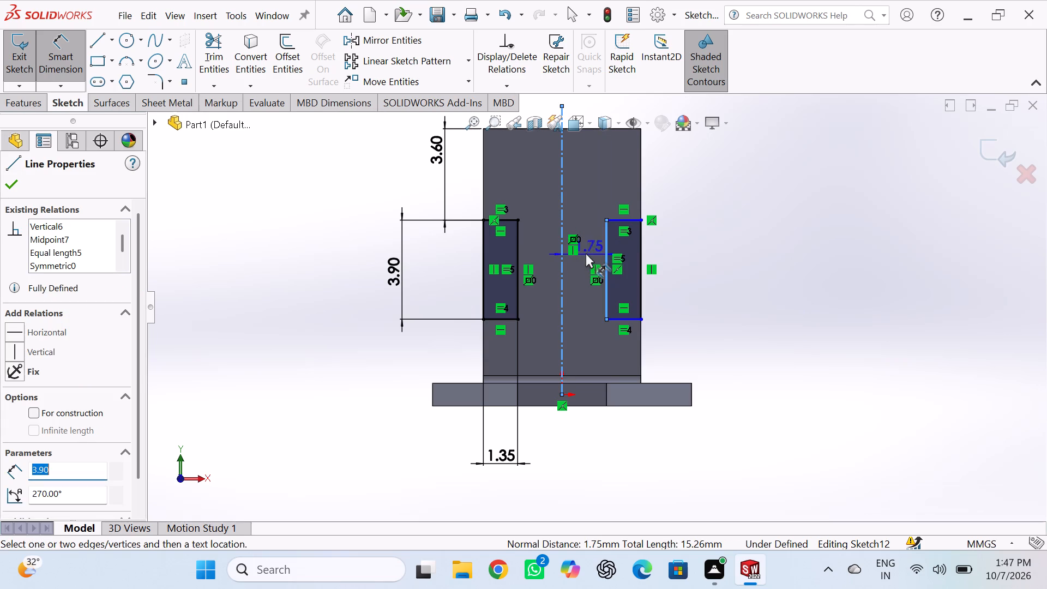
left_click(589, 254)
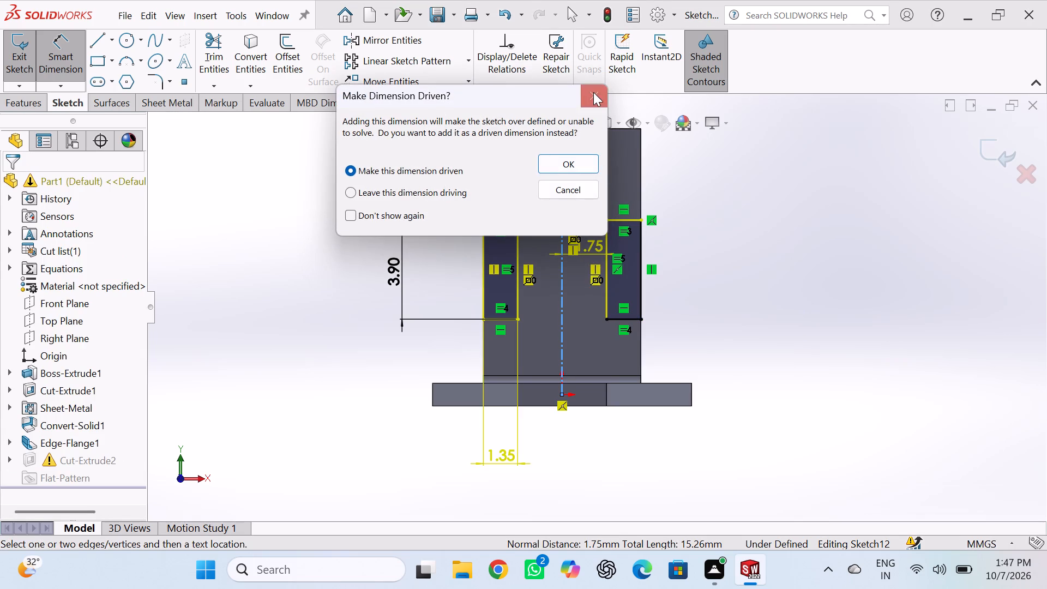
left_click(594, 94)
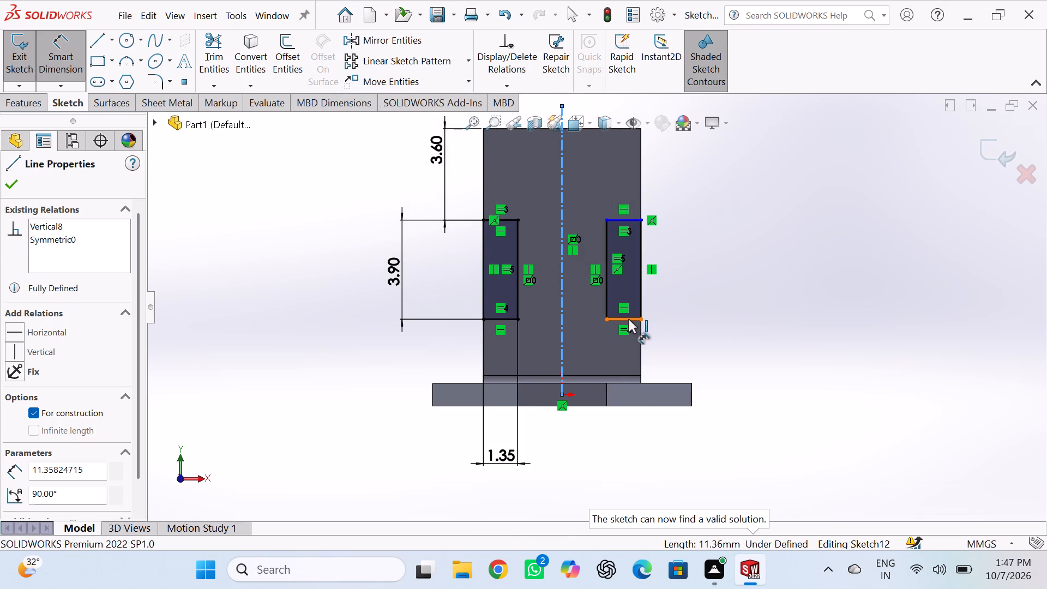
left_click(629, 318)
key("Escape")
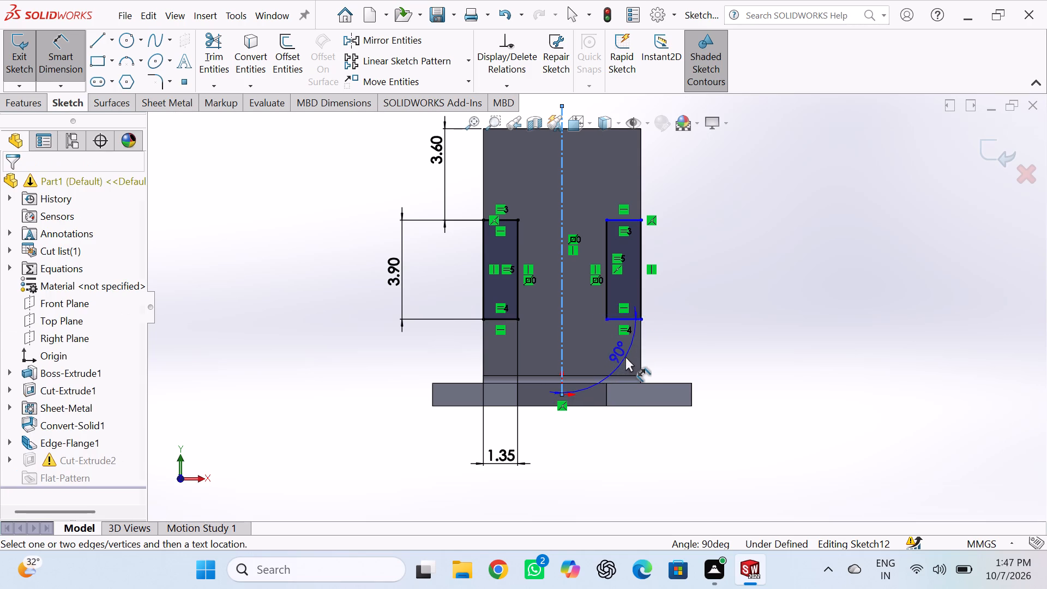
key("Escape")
Dimension the right rectangle's bottom edge 2.97 mm above the origin and exit the sketch.
left_click(633, 318)
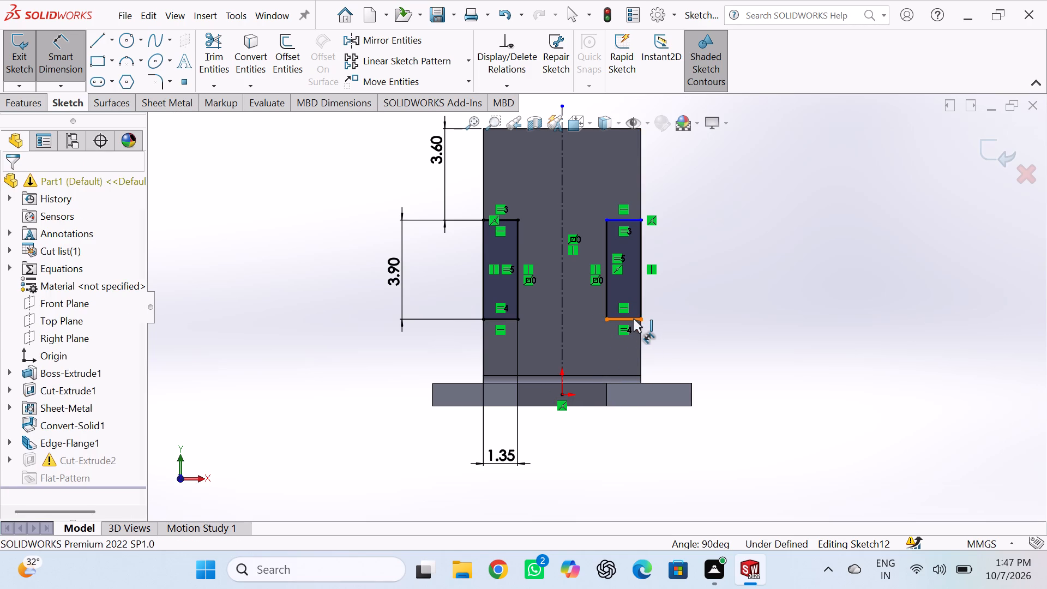
left_click(563, 393)
left_click(718, 367)
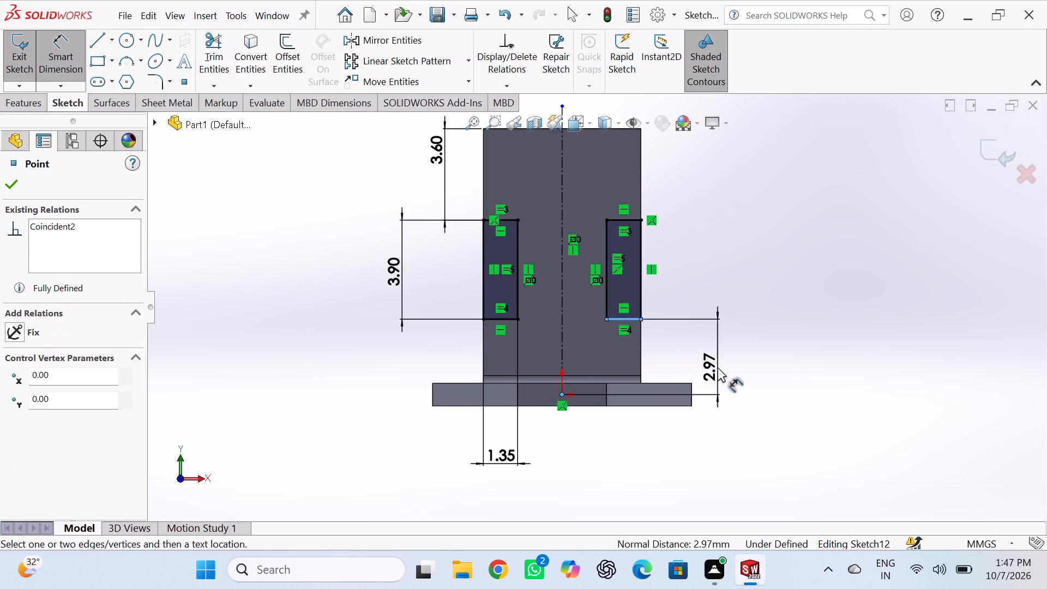
left_click(652, 342)
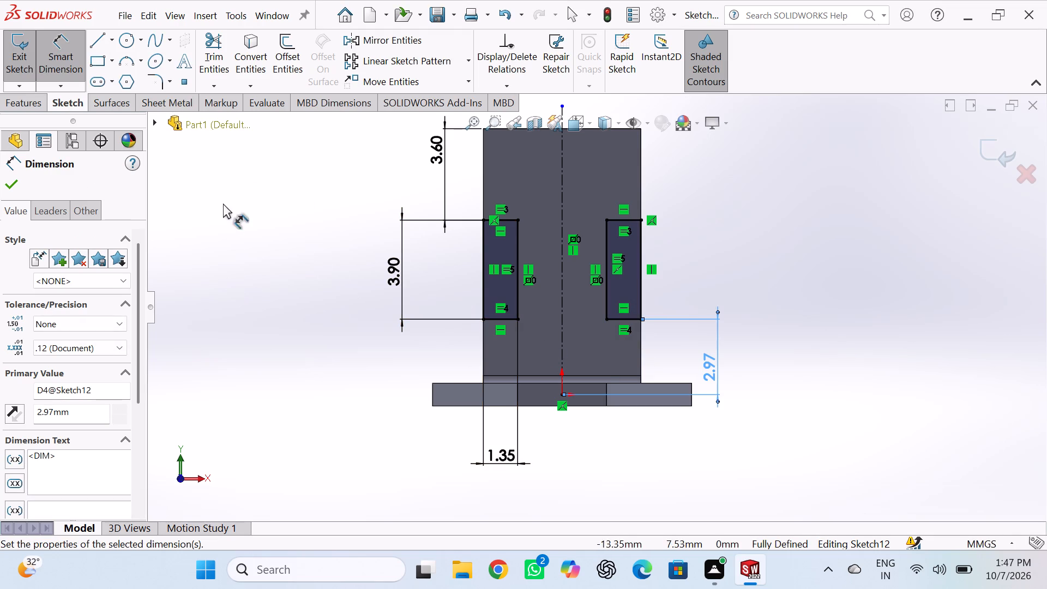
left_click(16, 45)
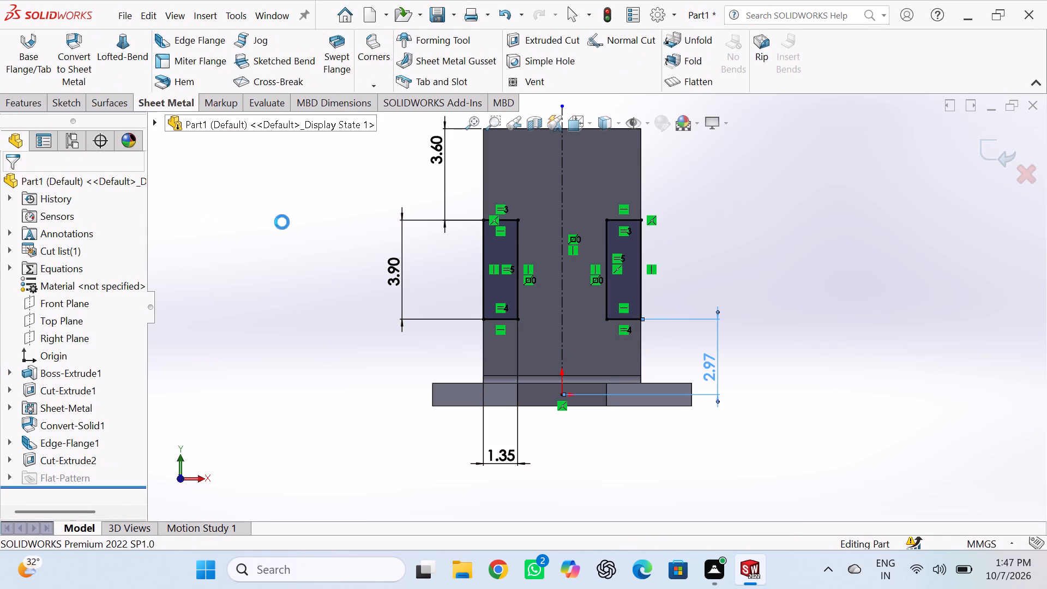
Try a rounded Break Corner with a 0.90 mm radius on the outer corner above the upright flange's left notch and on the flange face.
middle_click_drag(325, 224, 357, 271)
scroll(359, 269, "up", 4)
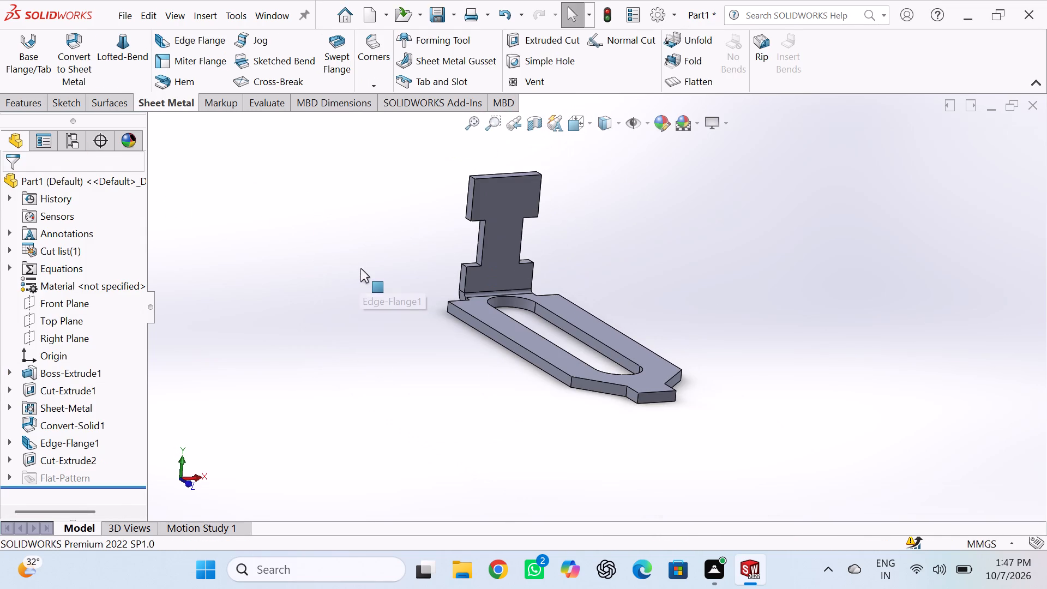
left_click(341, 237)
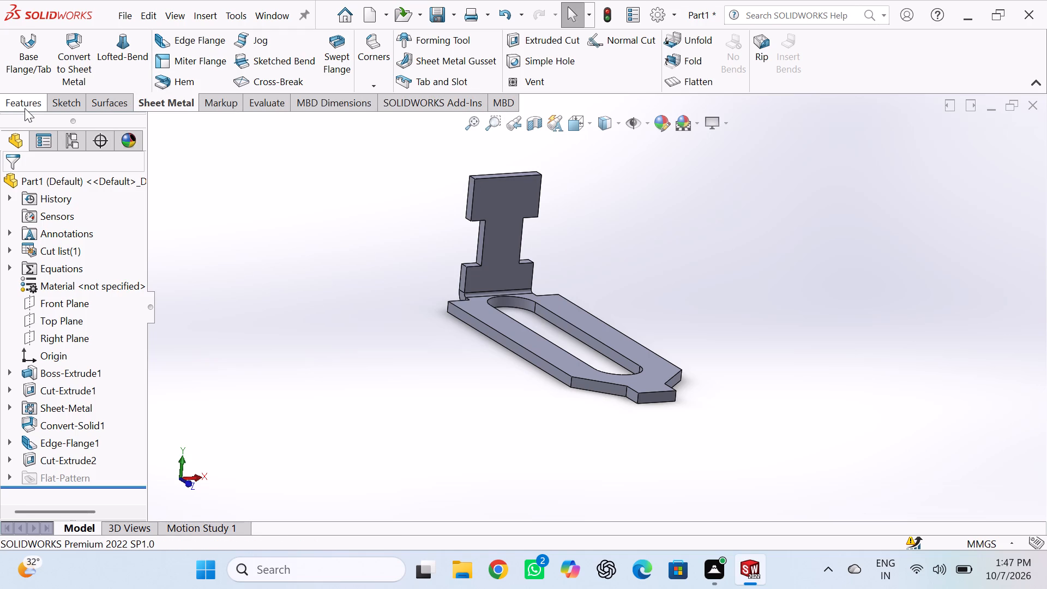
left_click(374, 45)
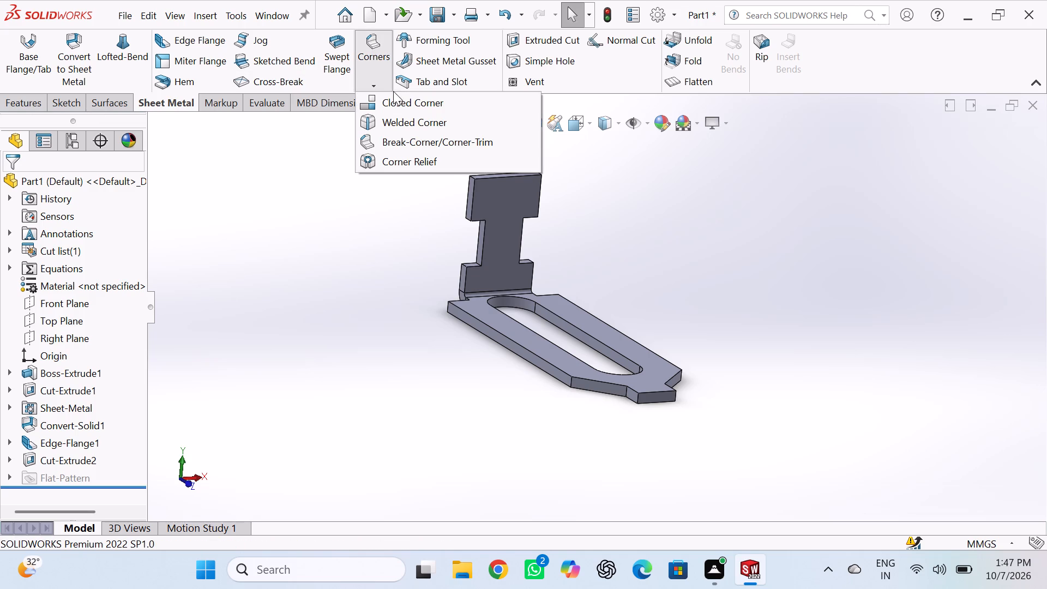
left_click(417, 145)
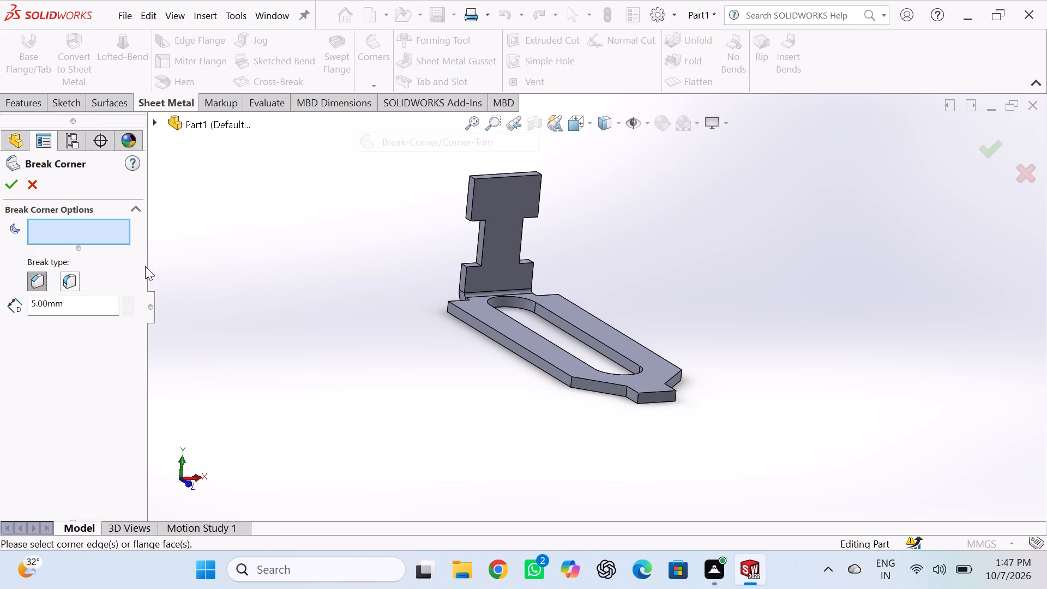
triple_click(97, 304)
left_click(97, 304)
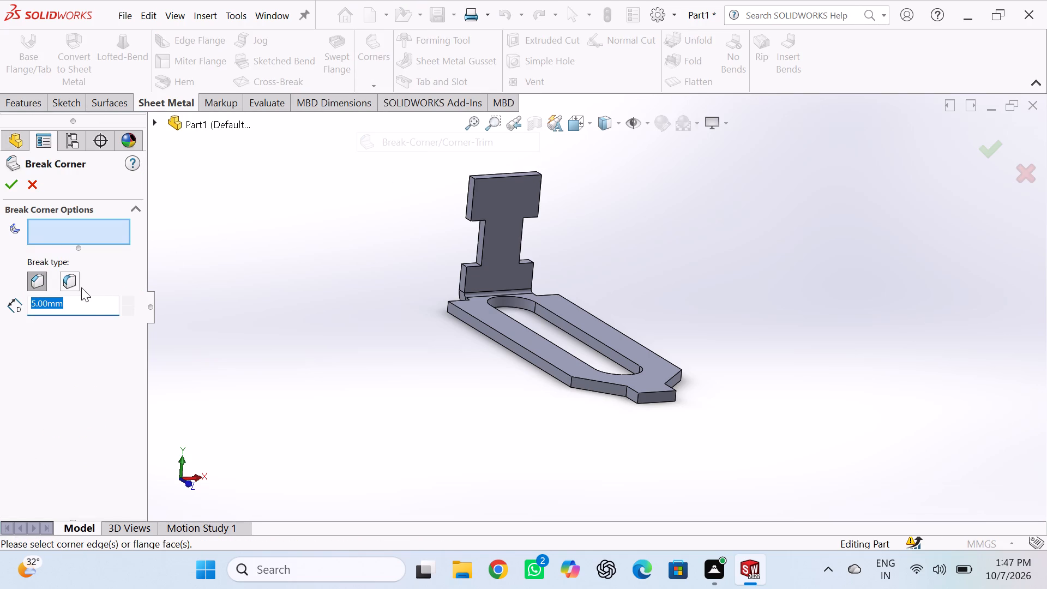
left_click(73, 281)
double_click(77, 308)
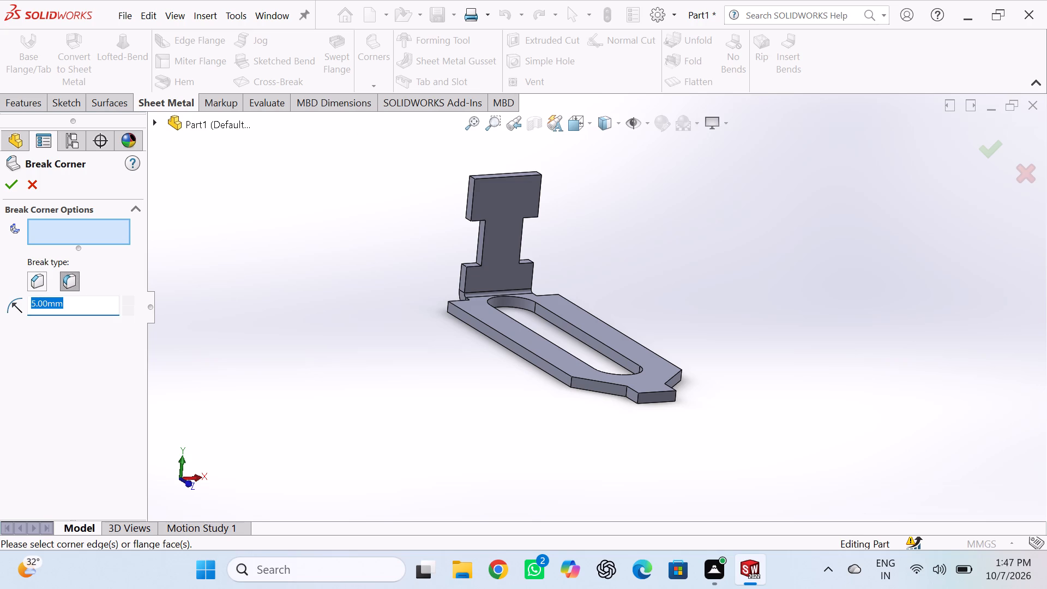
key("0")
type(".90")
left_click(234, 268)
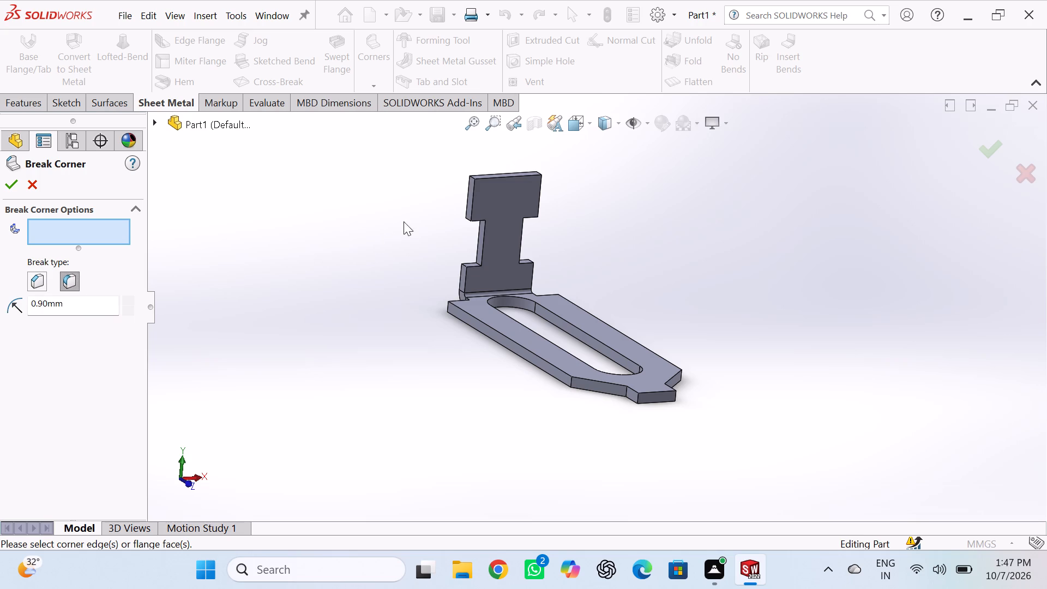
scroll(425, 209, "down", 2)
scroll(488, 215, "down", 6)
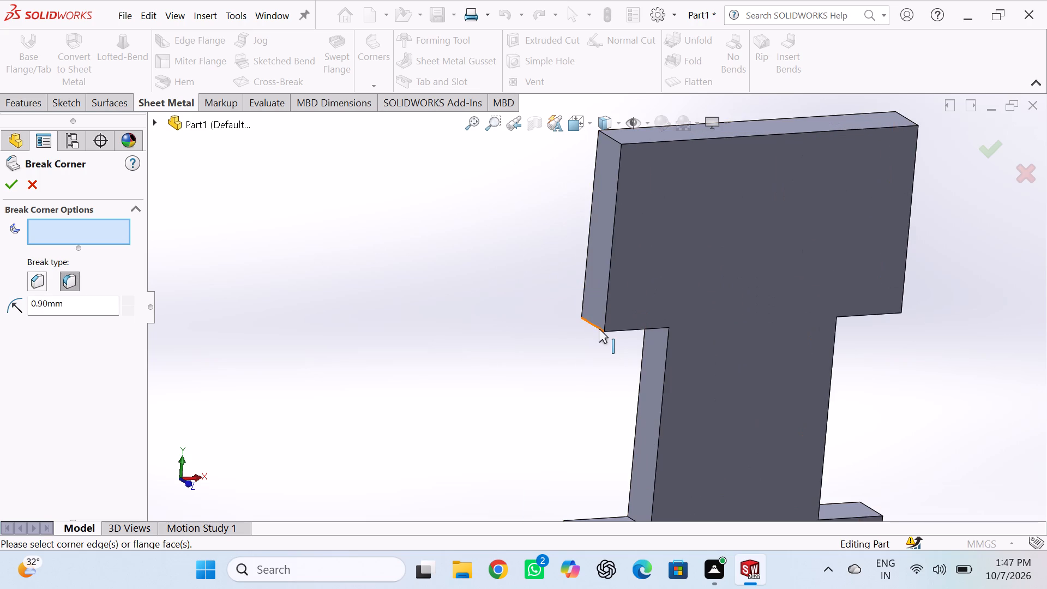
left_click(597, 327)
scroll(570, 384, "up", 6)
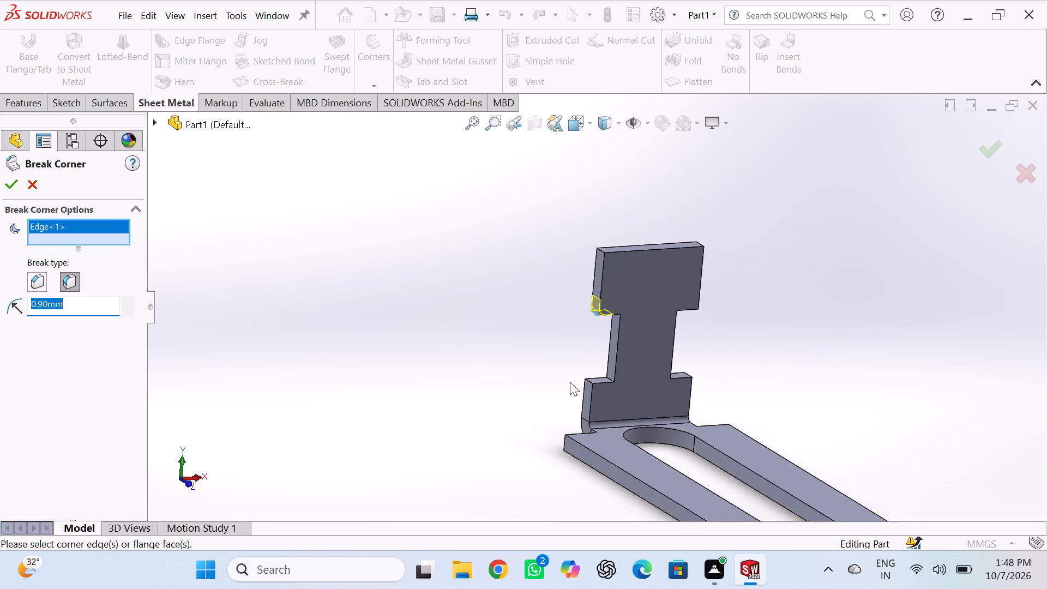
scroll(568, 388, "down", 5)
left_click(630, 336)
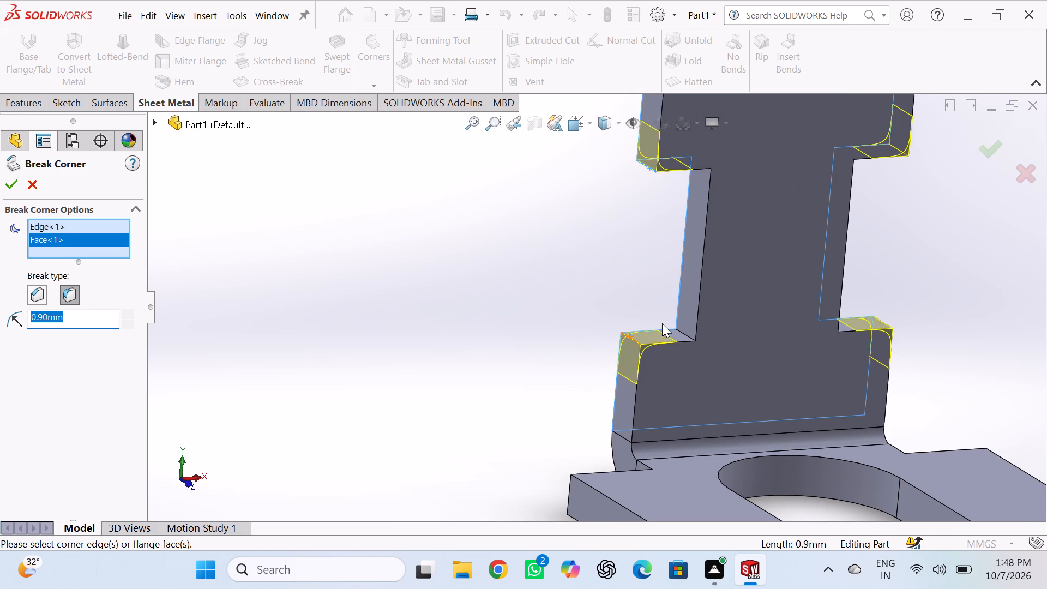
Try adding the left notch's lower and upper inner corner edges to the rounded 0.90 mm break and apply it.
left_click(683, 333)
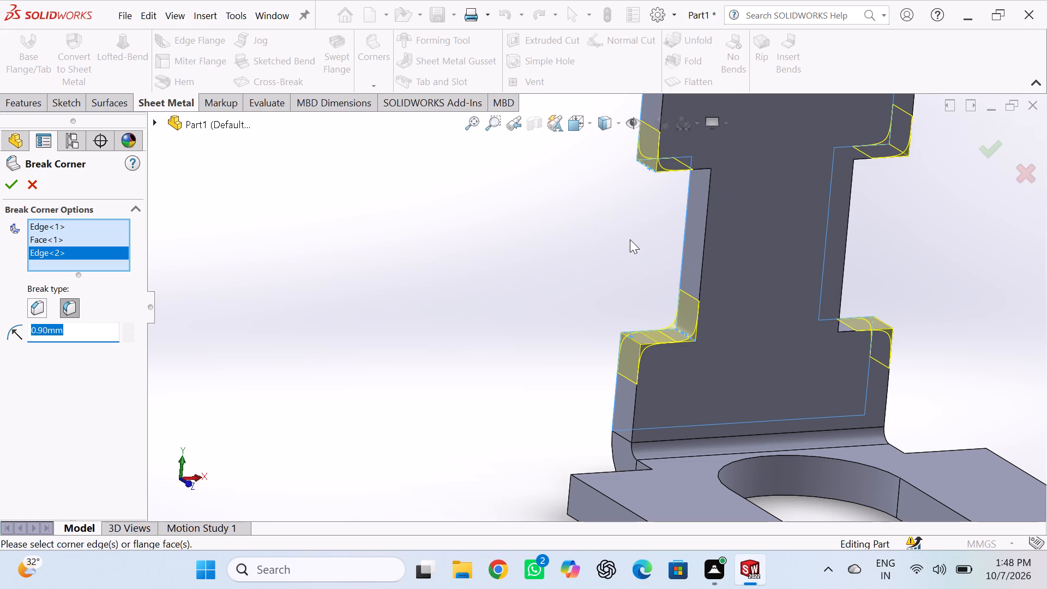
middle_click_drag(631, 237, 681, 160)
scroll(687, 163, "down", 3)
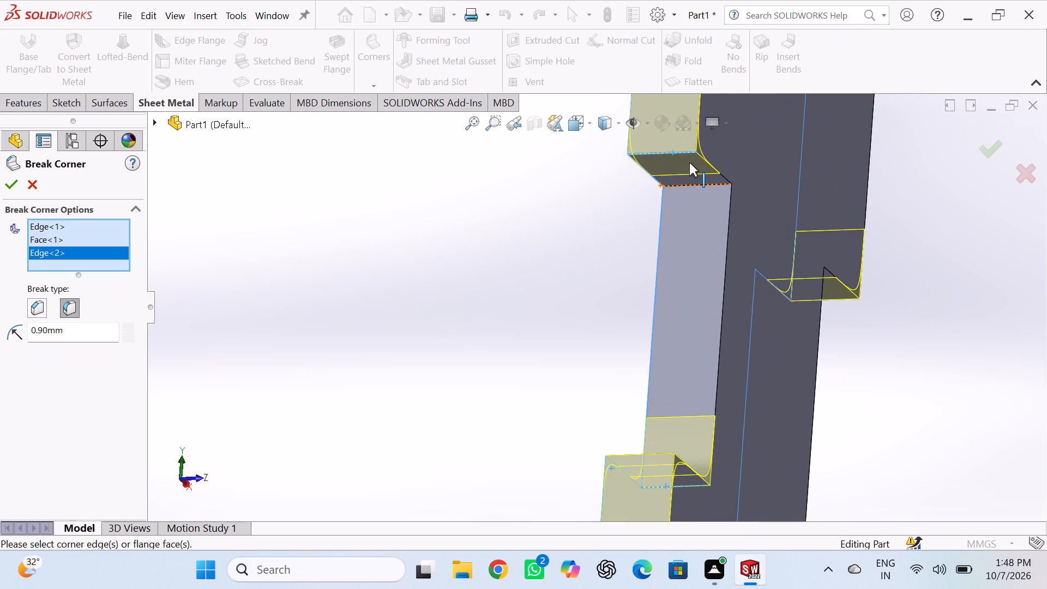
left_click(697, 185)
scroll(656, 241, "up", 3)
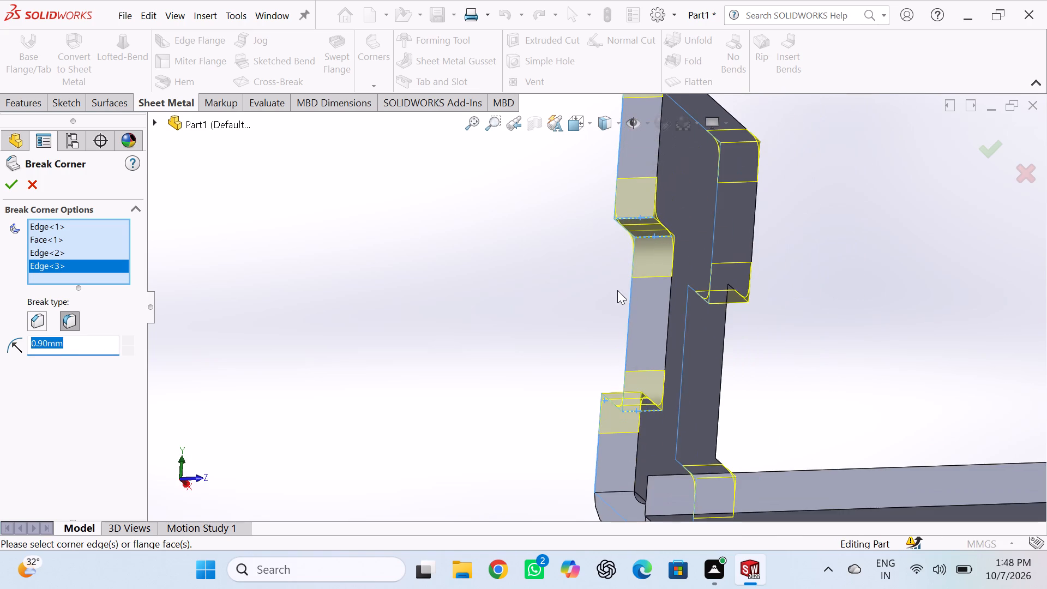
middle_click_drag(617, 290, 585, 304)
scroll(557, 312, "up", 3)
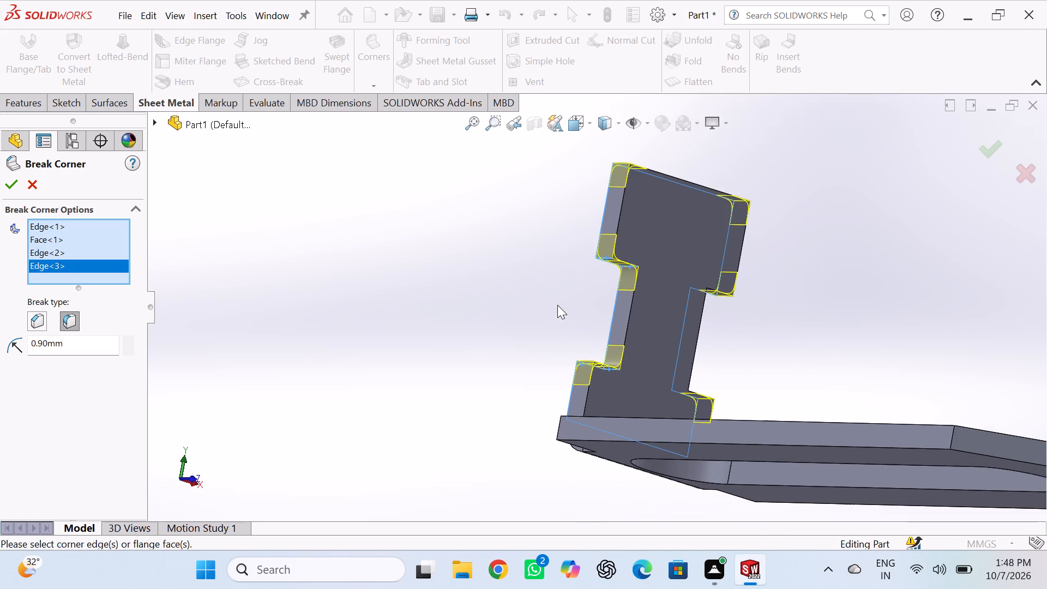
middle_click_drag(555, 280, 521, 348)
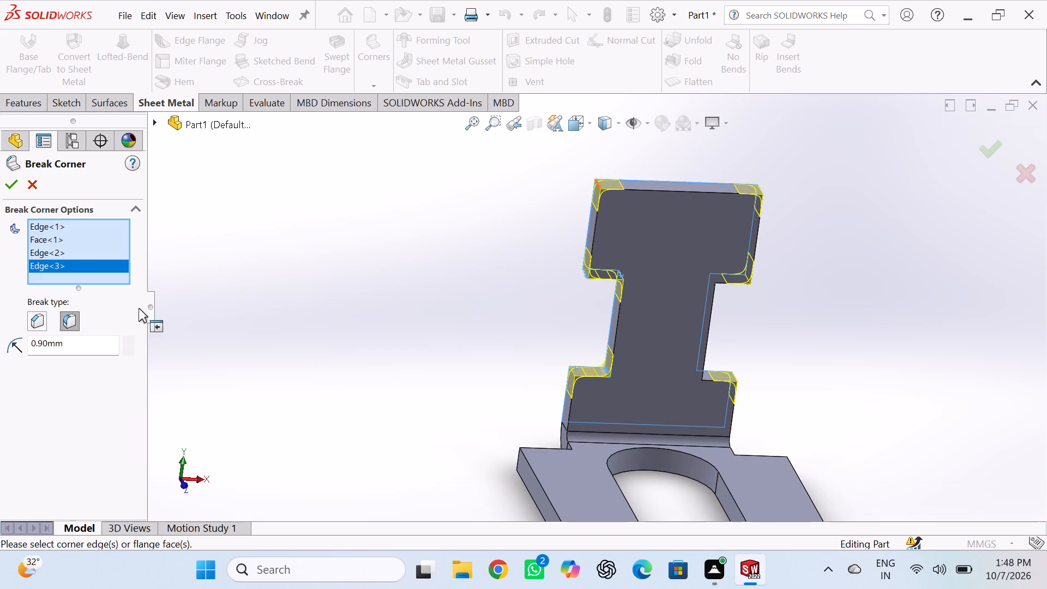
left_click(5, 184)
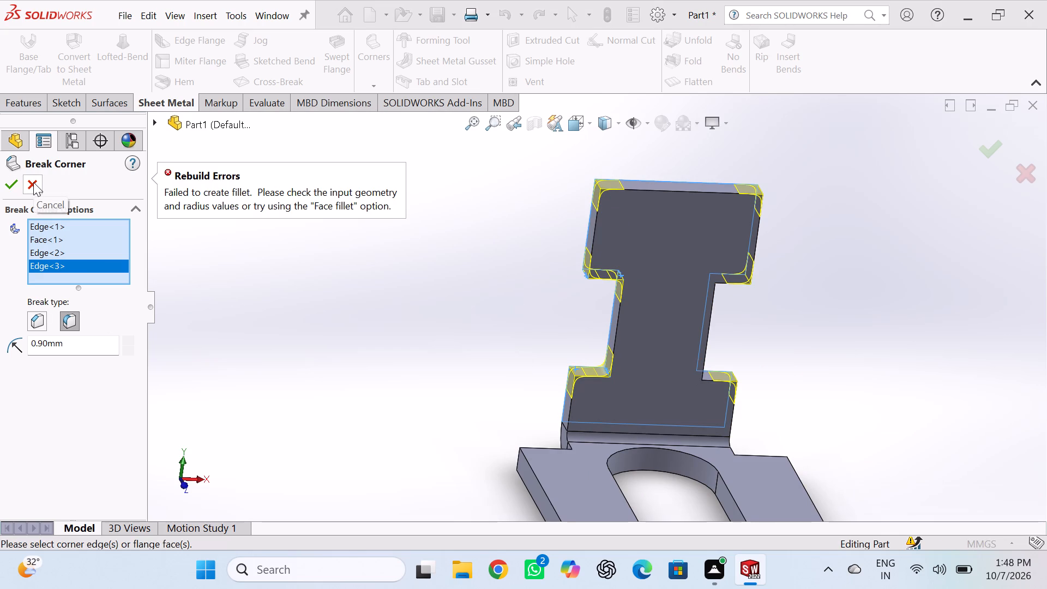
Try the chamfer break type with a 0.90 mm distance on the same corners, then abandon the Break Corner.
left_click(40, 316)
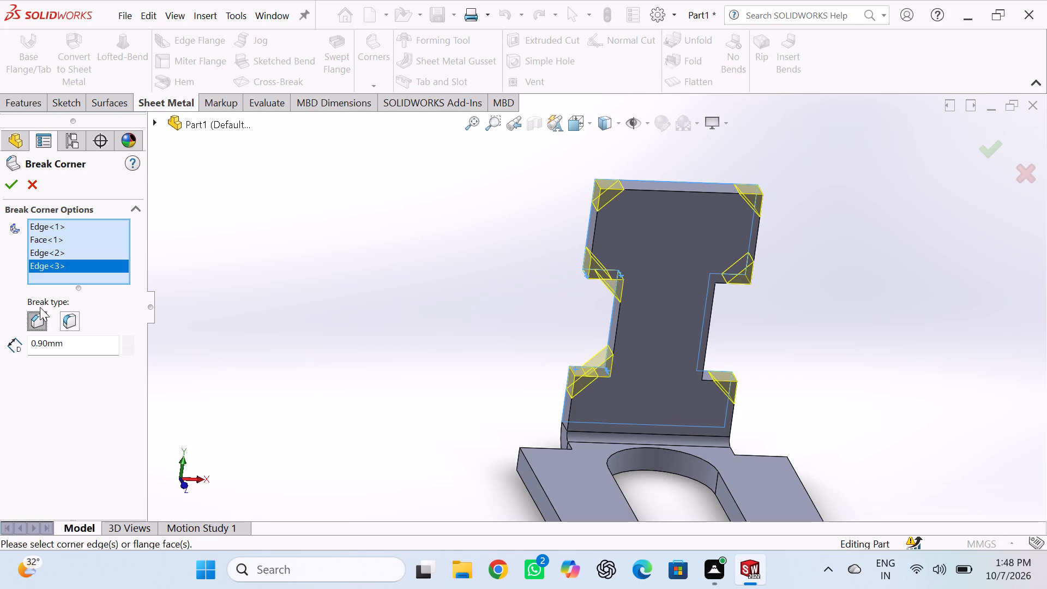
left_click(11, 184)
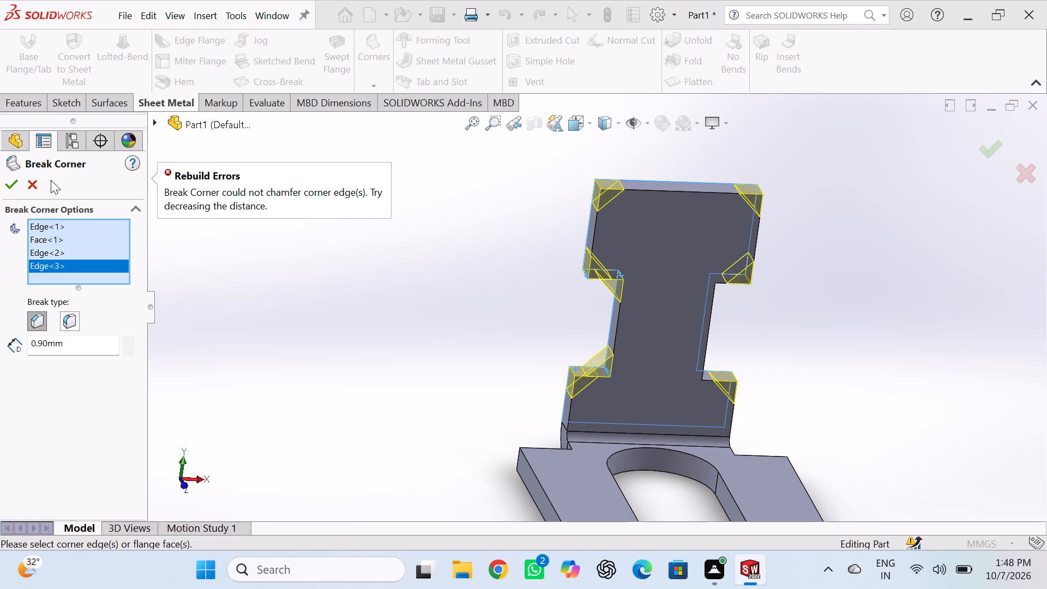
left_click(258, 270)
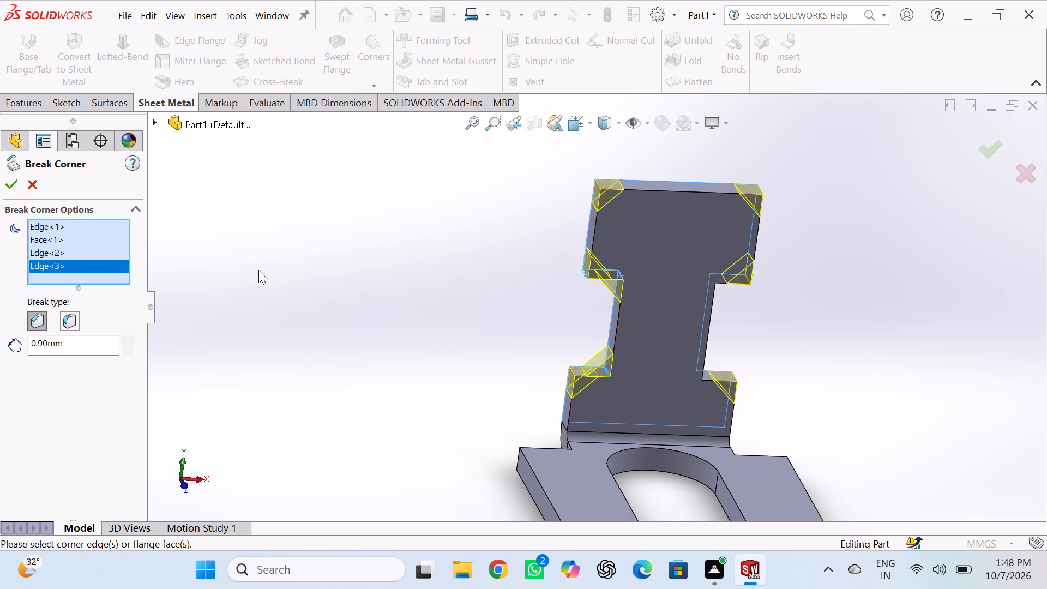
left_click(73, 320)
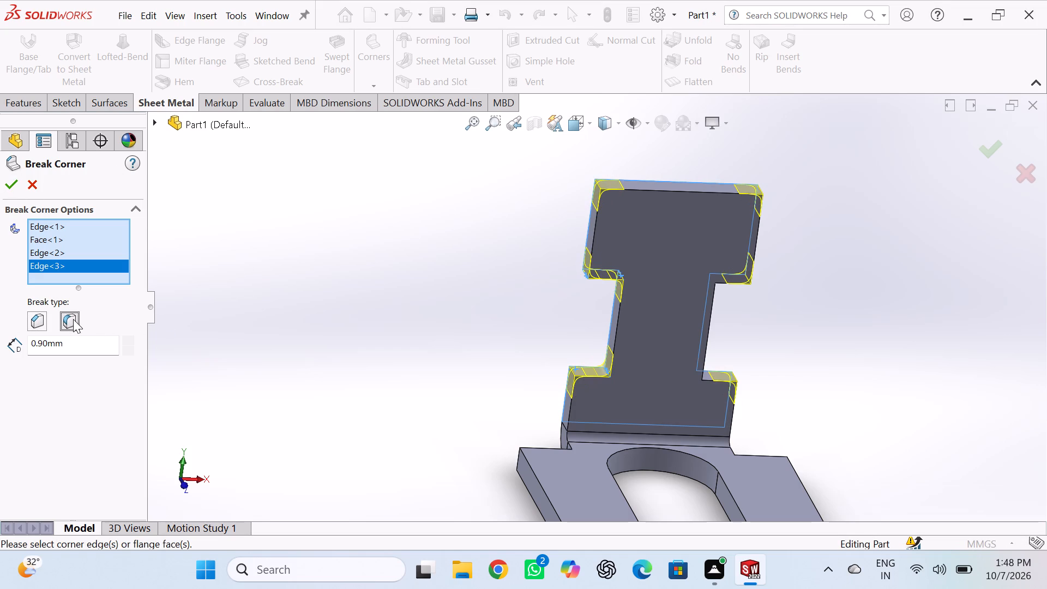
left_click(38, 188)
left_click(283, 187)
Set up a symmetric 0.90 mm radius fillet on the two top corner edges of the upright flange.
left_click(27, 106)
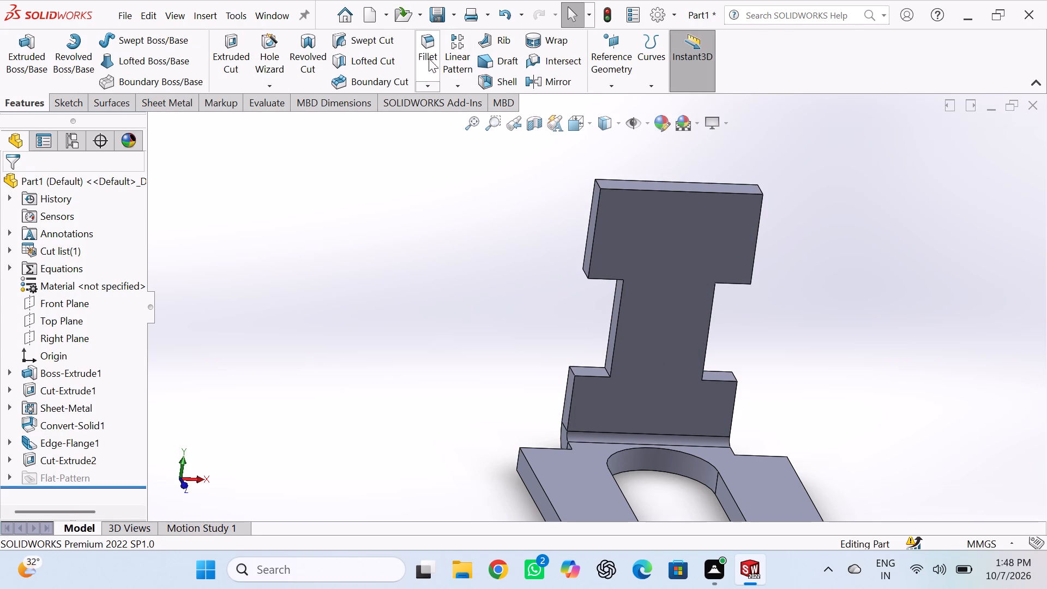
left_click(429, 44)
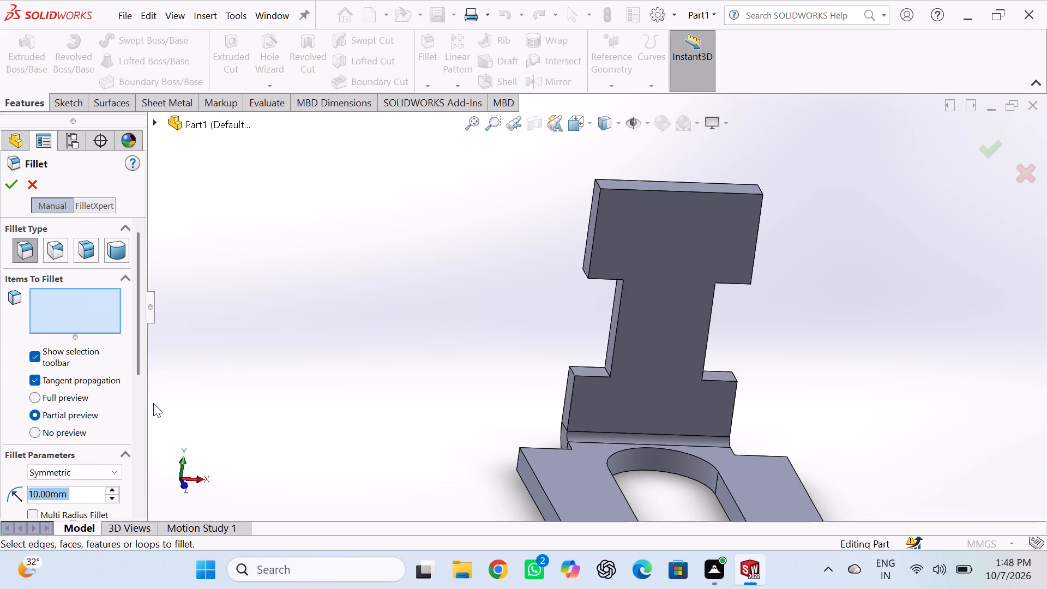
type("0.90")
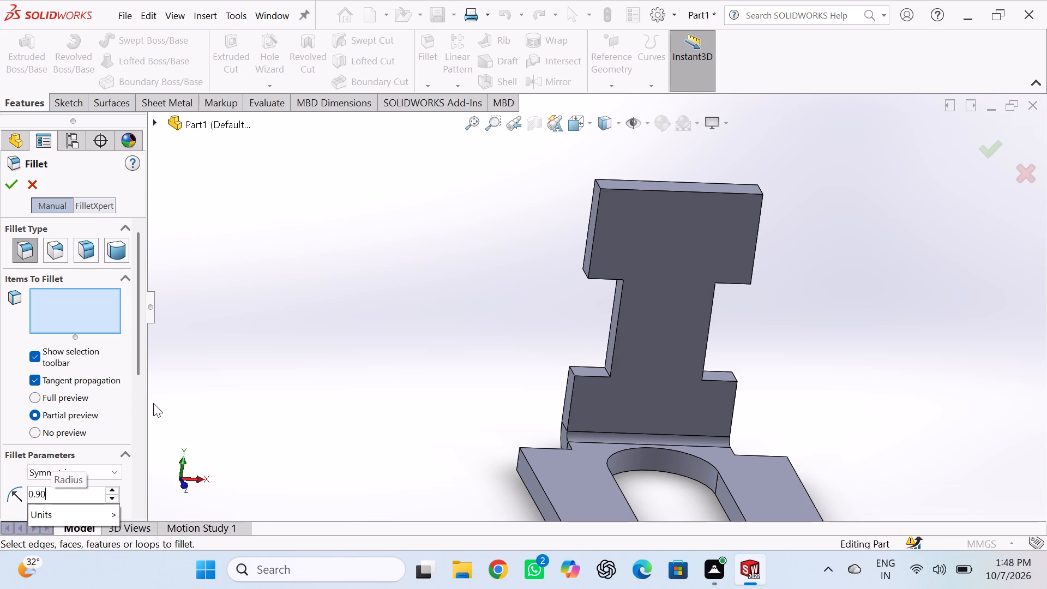
left_click(243, 366)
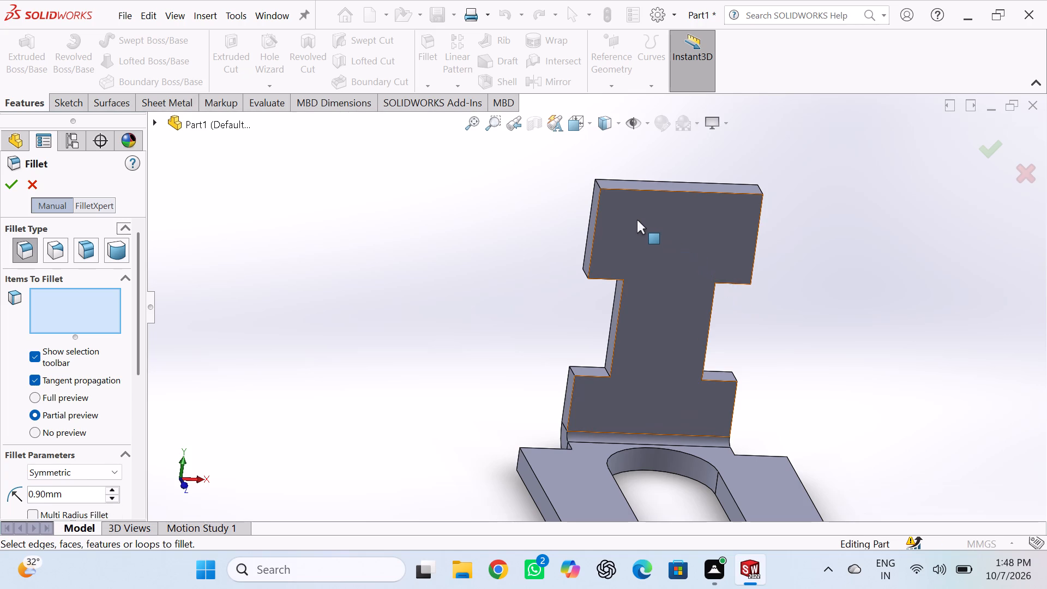
scroll(632, 201, "down", 1)
left_click(587, 184)
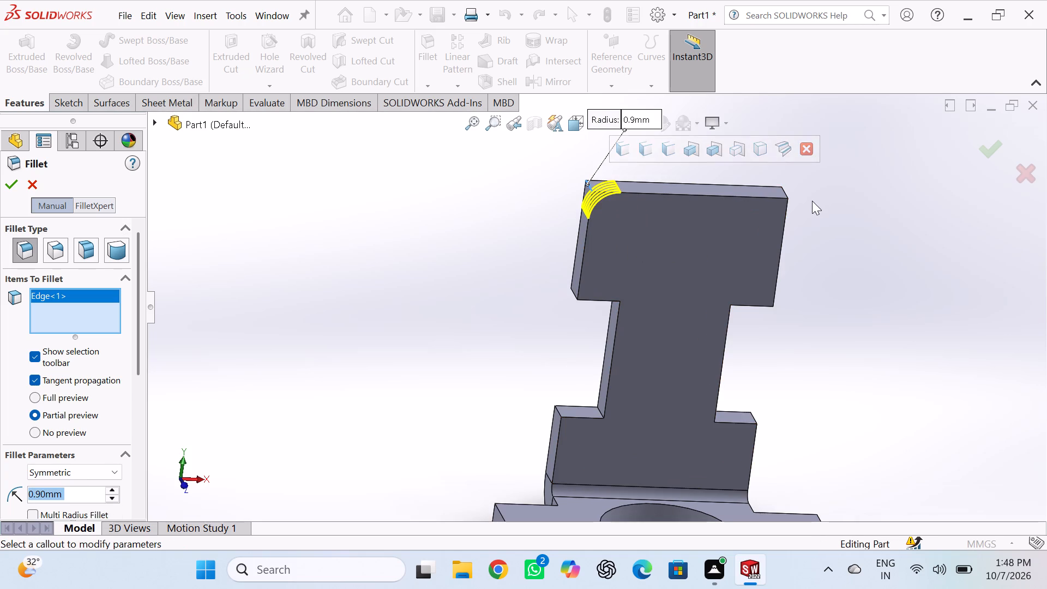
middle_click(812, 203)
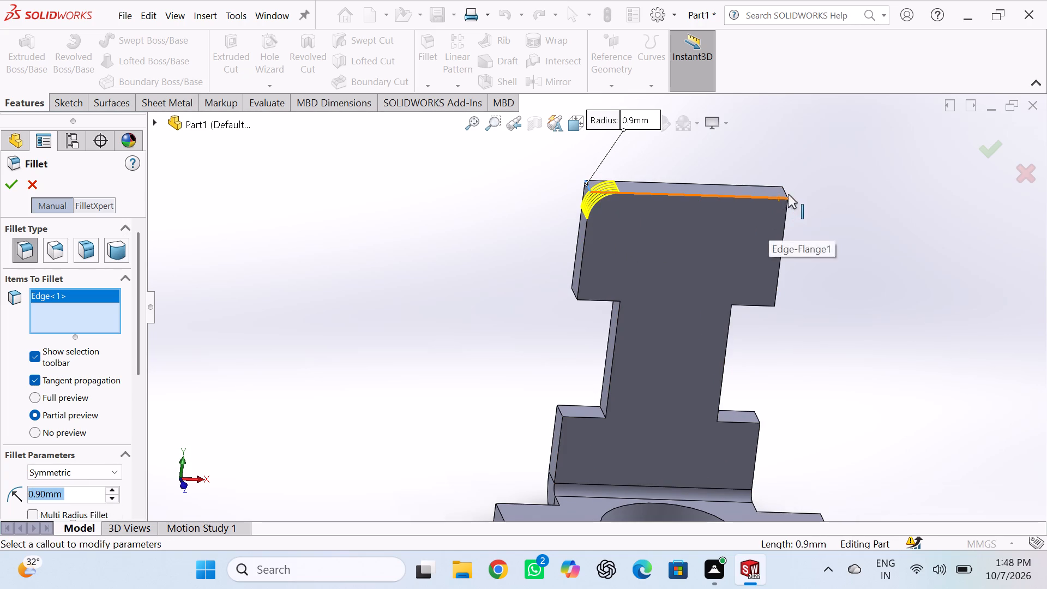
middle_click_drag(790, 195, 789, 201)
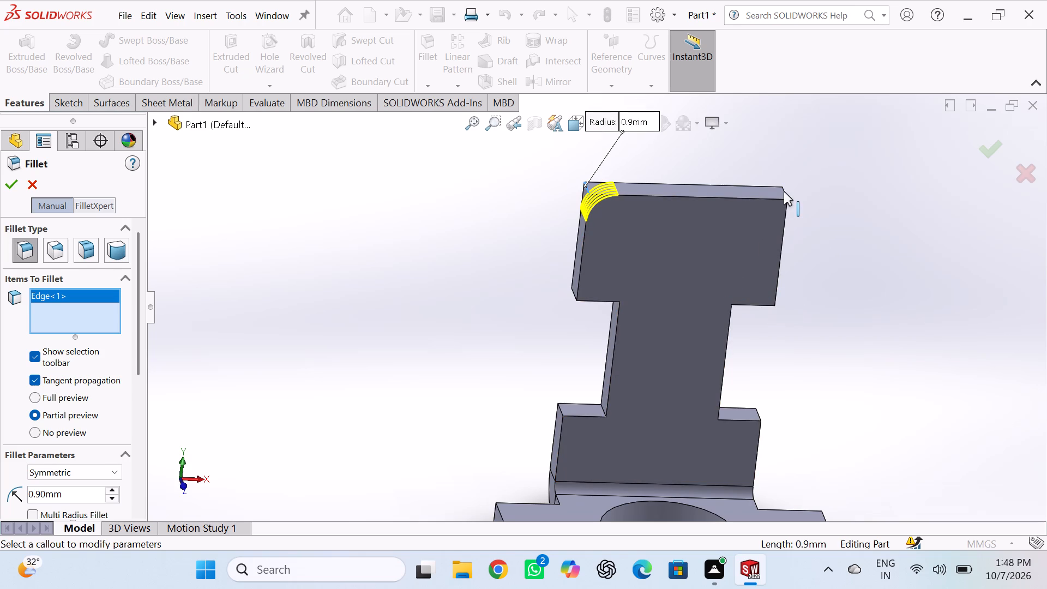
left_click(784, 191)
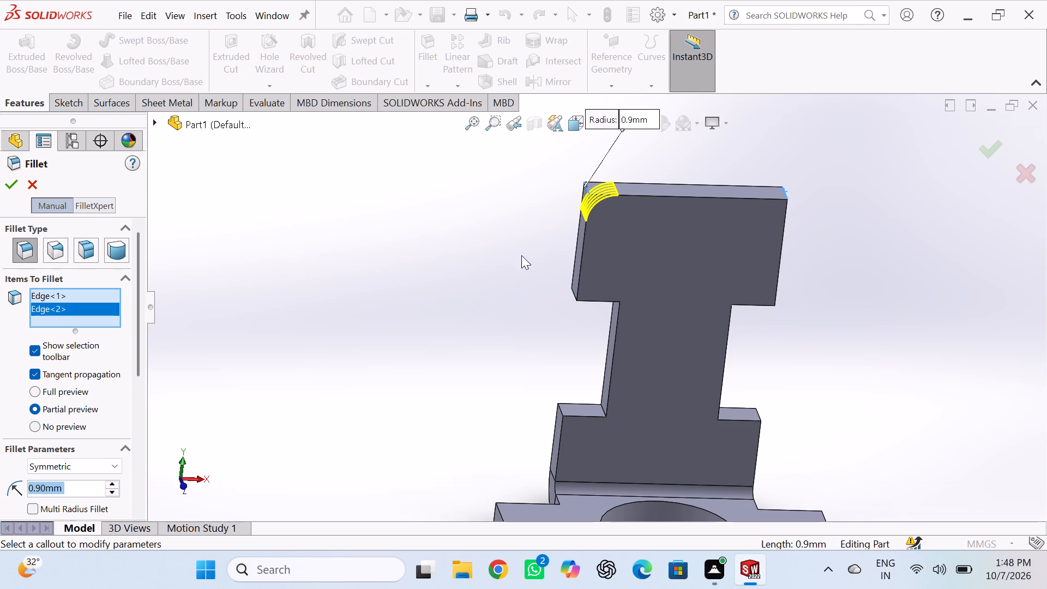
Reselect the second top corner edge of the upright flange and apply the 0.90 mm fillet to both top corners.
middle_click_drag(515, 257, 374, 238)
middle_click(374, 239)
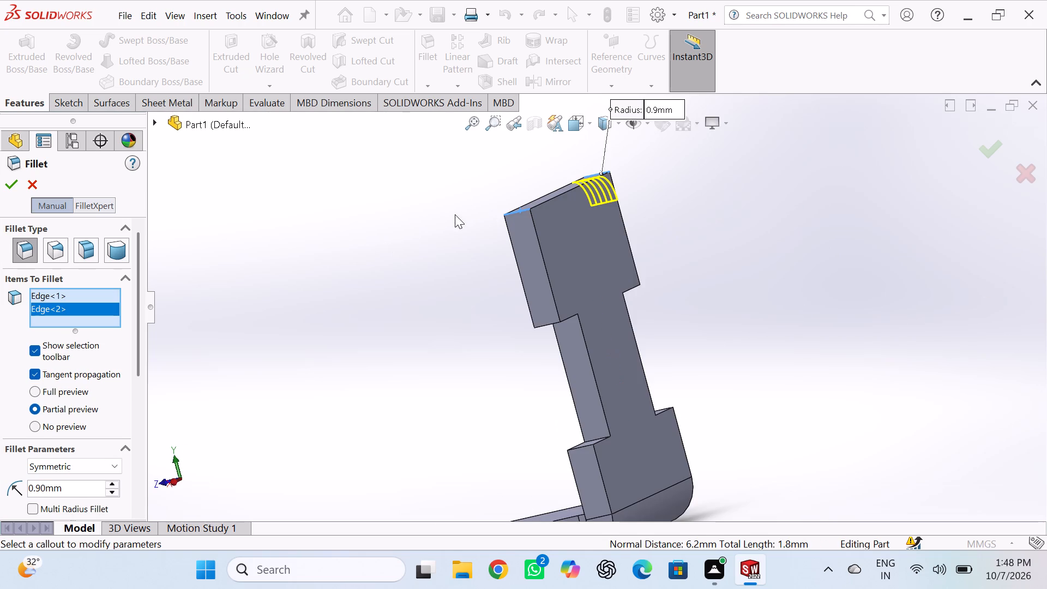
double_click(519, 212)
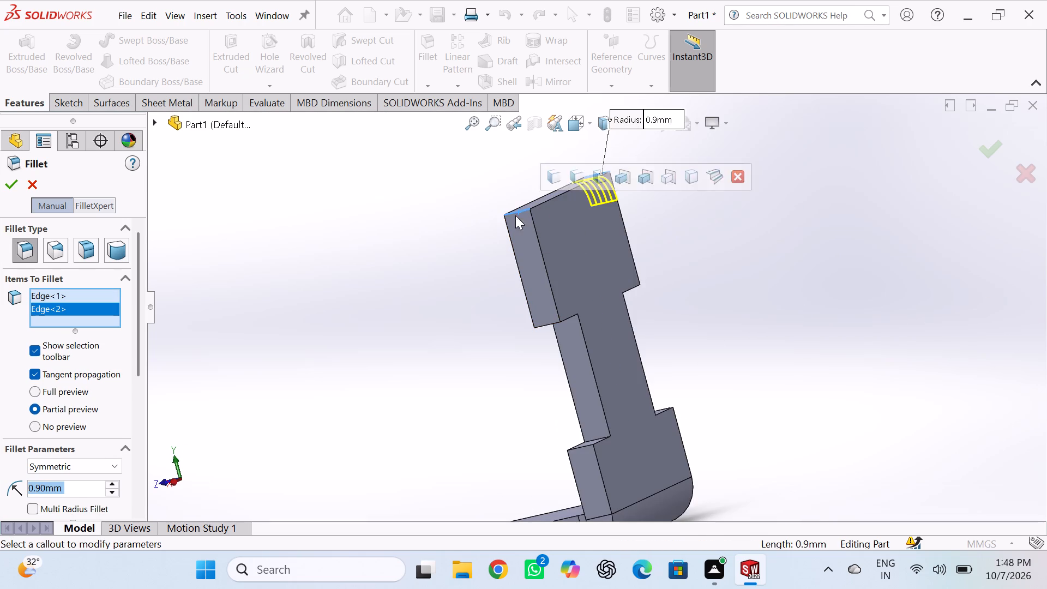
middle_click_drag(462, 225, 475, 229)
right_click(74, 312)
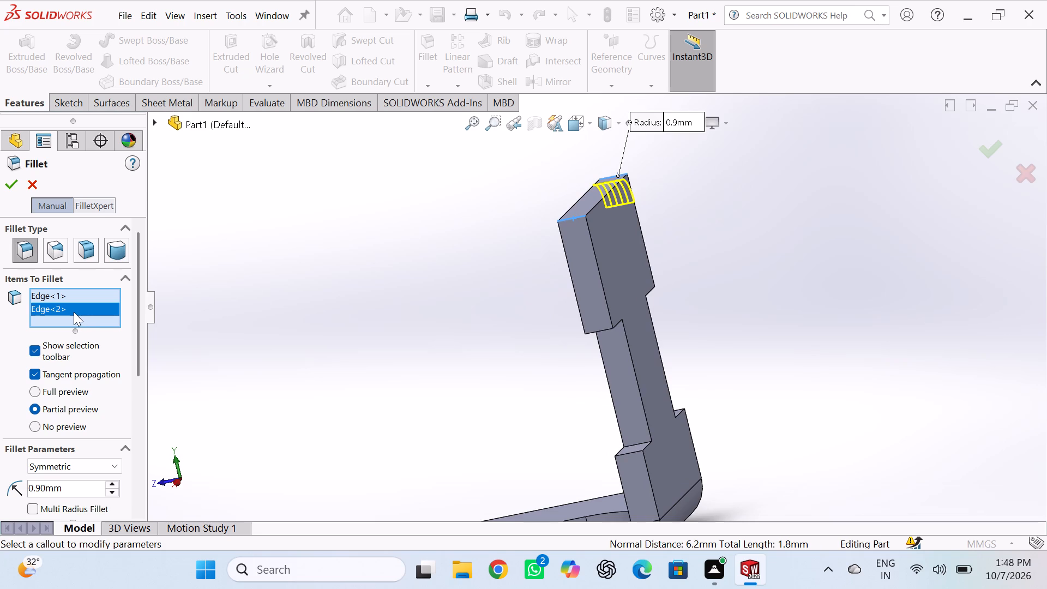
left_click(113, 341)
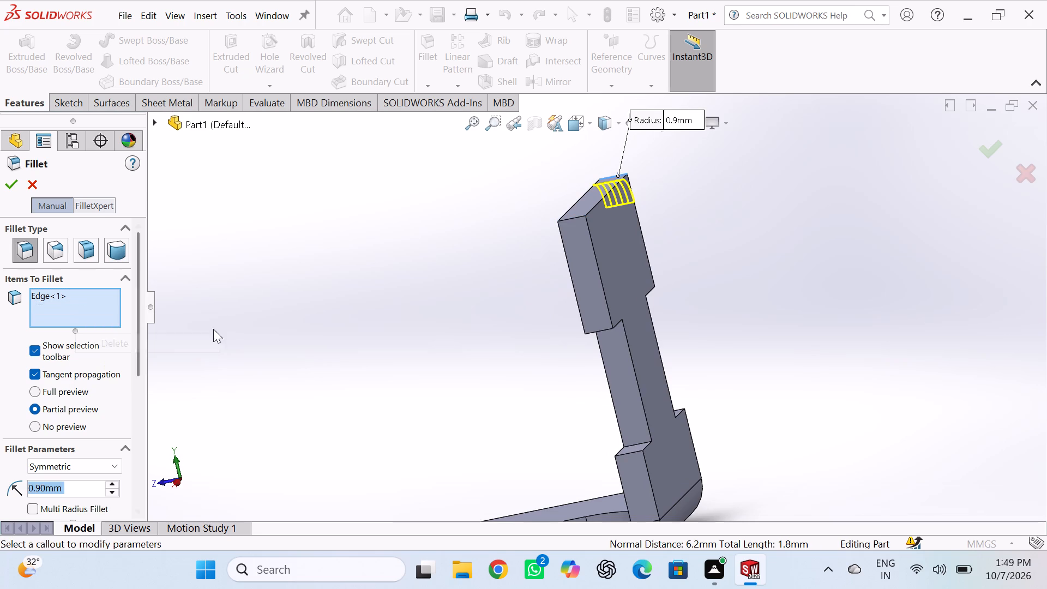
left_click(576, 219)
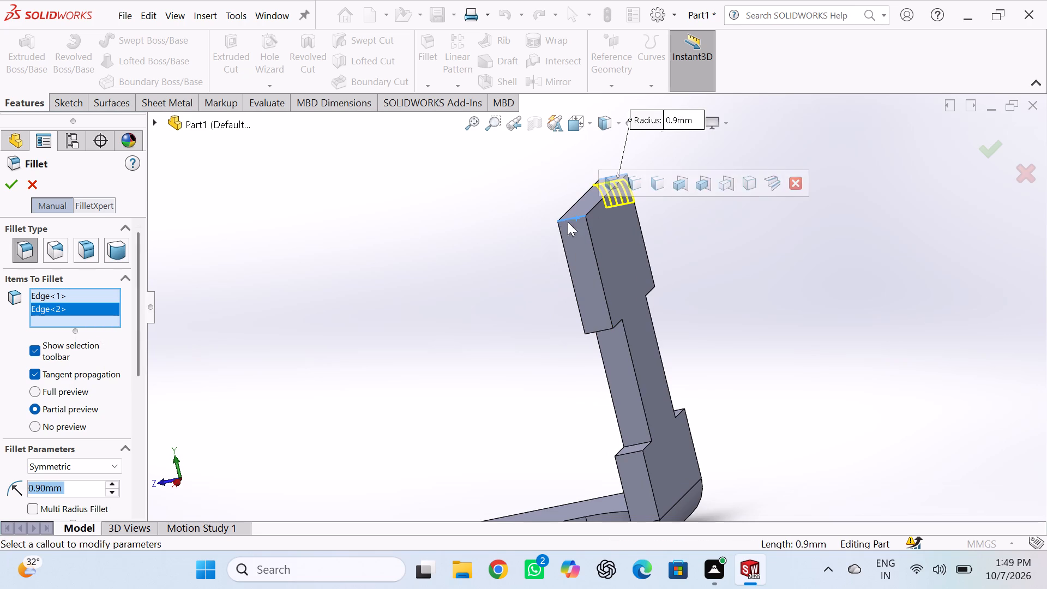
middle_click_drag(352, 232, 379, 235)
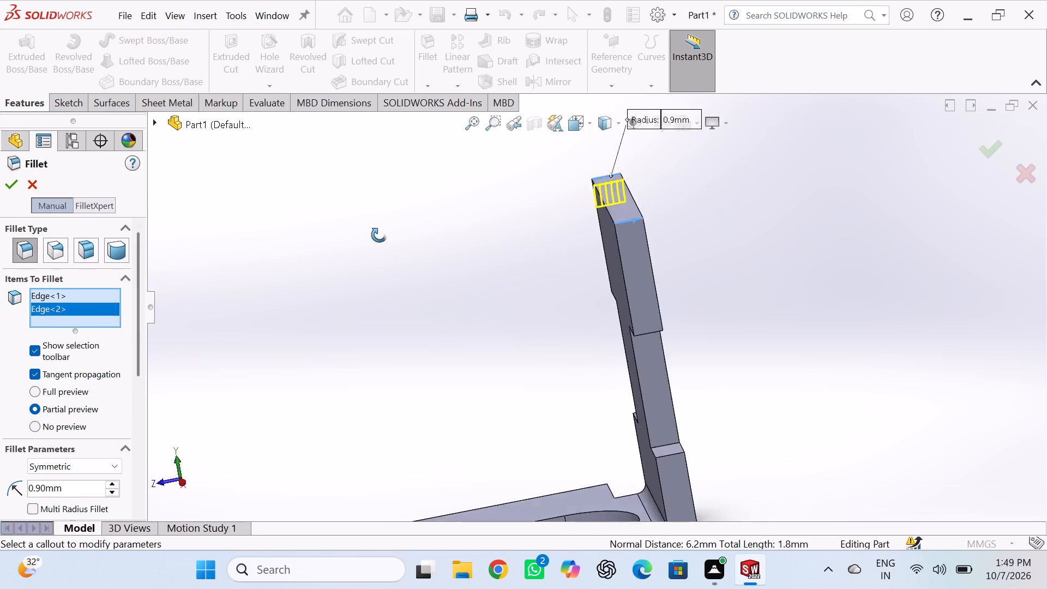
middle_click_drag(379, 235, 419, 238)
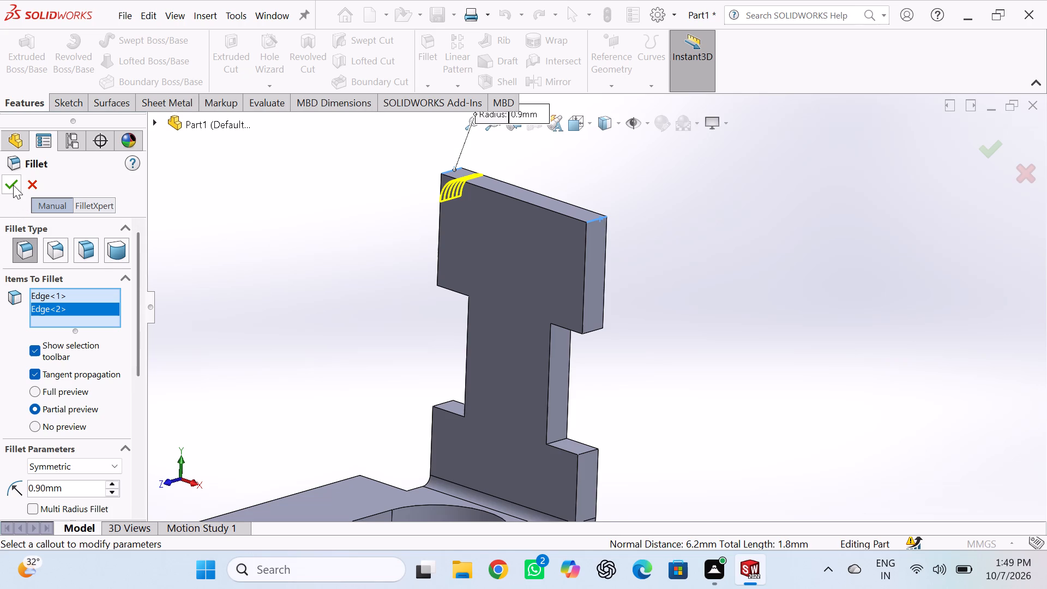
left_click(13, 185)
left_click(294, 237)
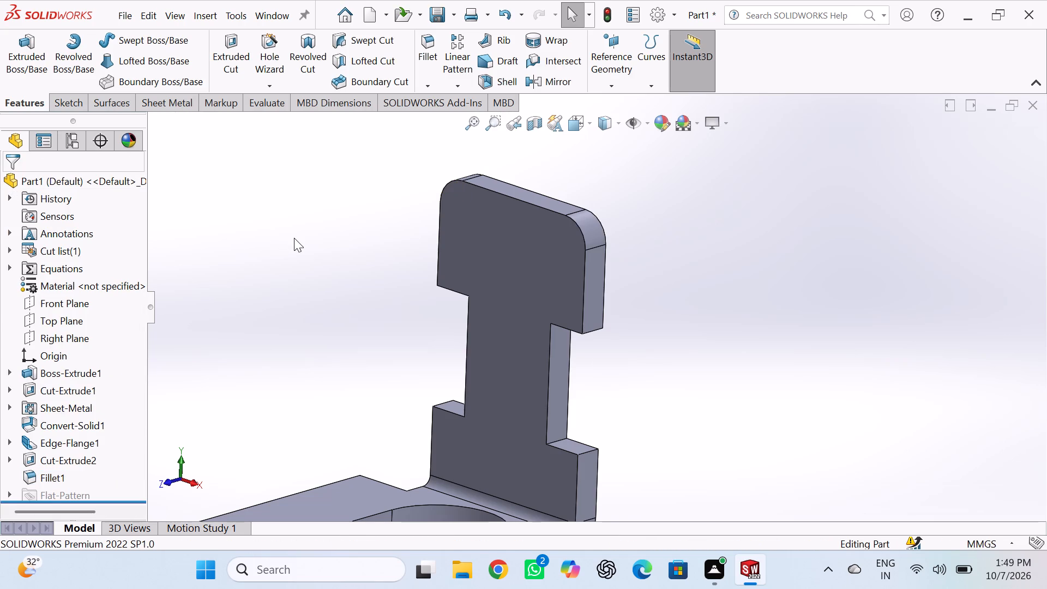
Set up a symmetric 0.90 mm fillet on the outer corner edges above and below the upright flange's right notch.
scroll(293, 238, "up", 4)
scroll(310, 251, "down", 2)
scroll(364, 253, "up", 3)
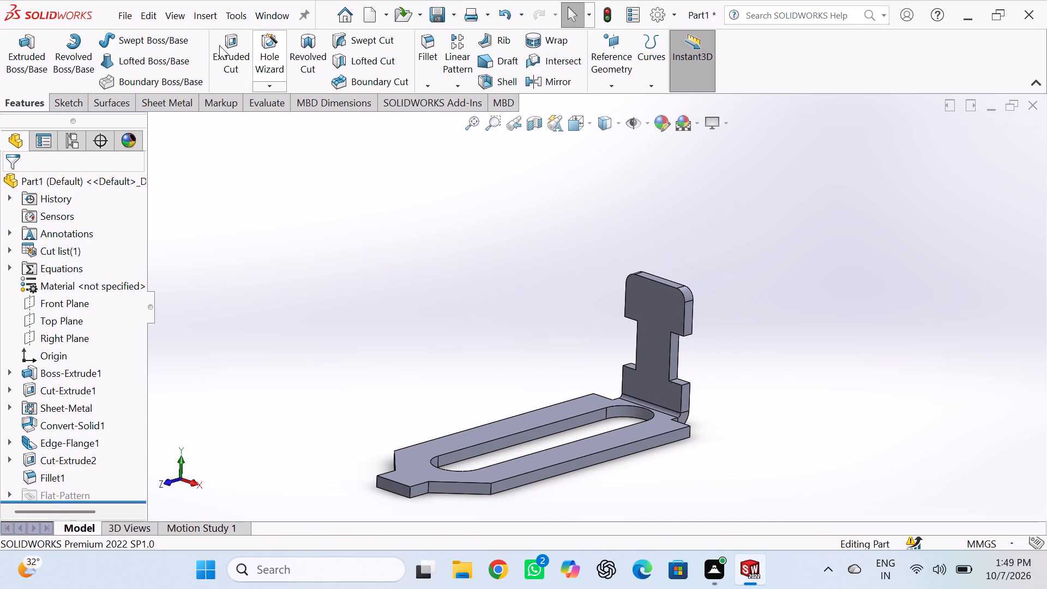
left_click(428, 40)
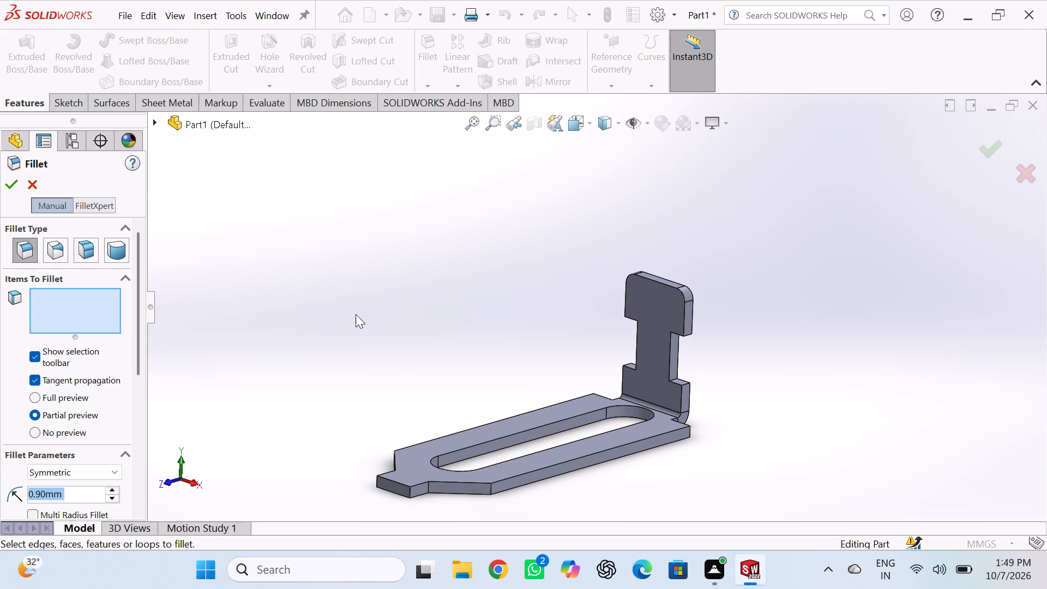
scroll(681, 347, "down", 7)
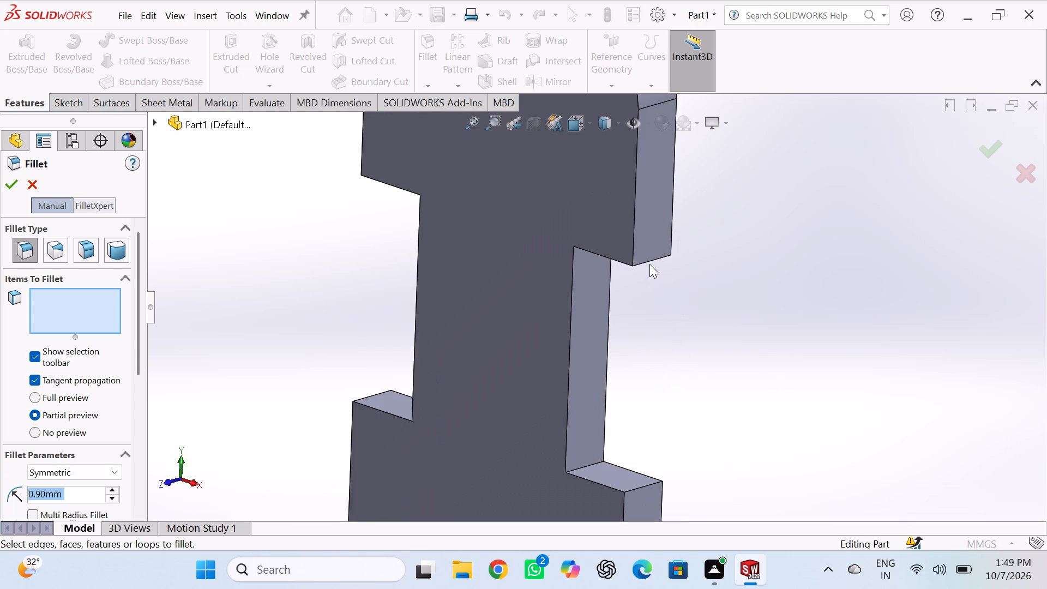
left_click(650, 263)
left_click(651, 261)
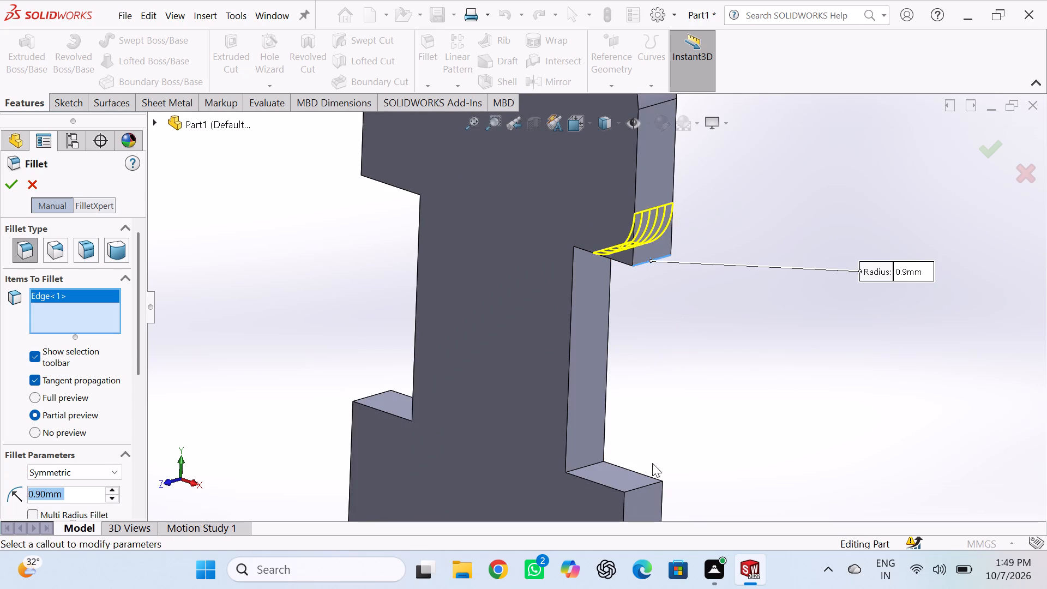
left_click(650, 486)
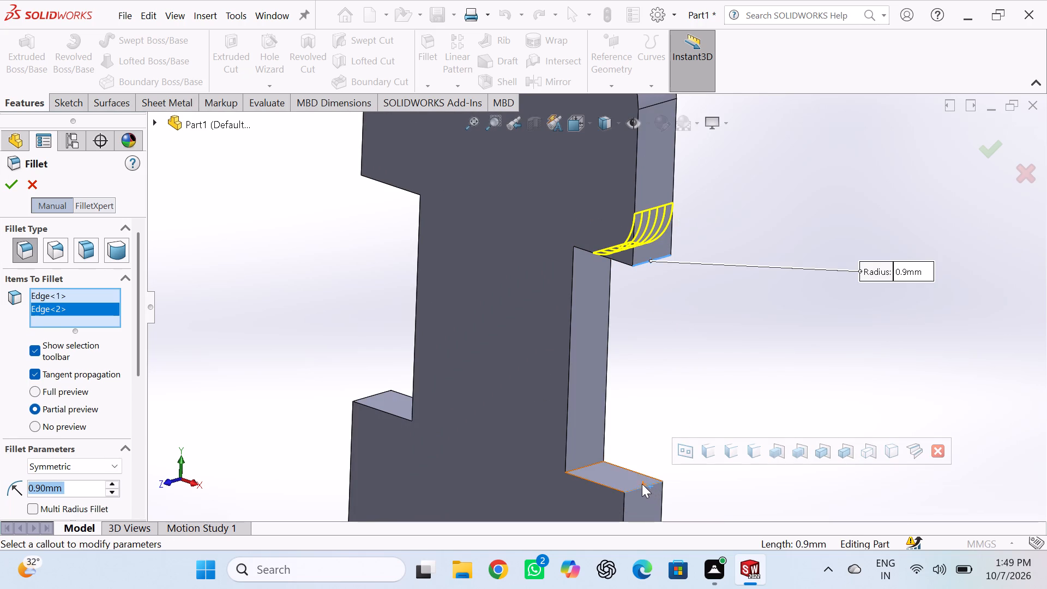
Add the outer corner edges below and above the left notch to the 0.90 mm fillet and apply it.
double_click(372, 395)
middle_click_drag(362, 328, 370, 333)
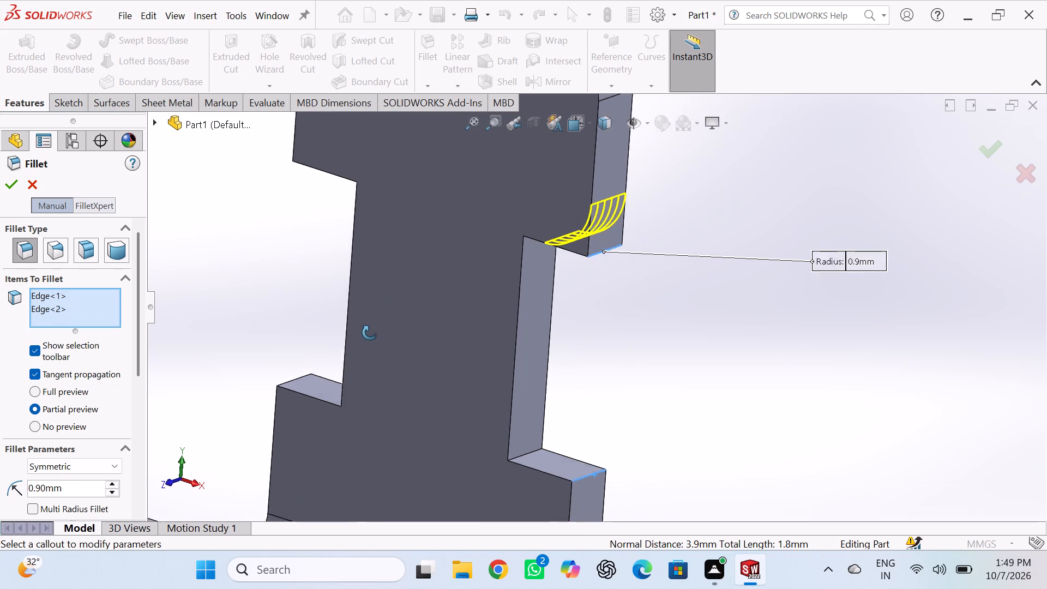
middle_click_drag(370, 333, 415, 336)
middle_click(406, 339)
scroll(406, 339, "up", 1)
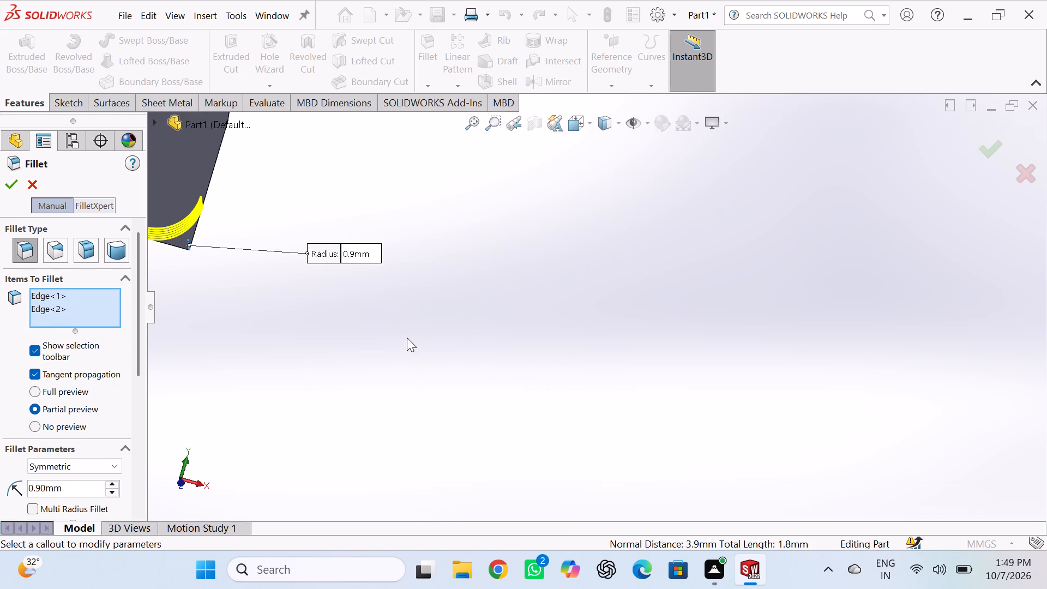
key("ctrl+7")
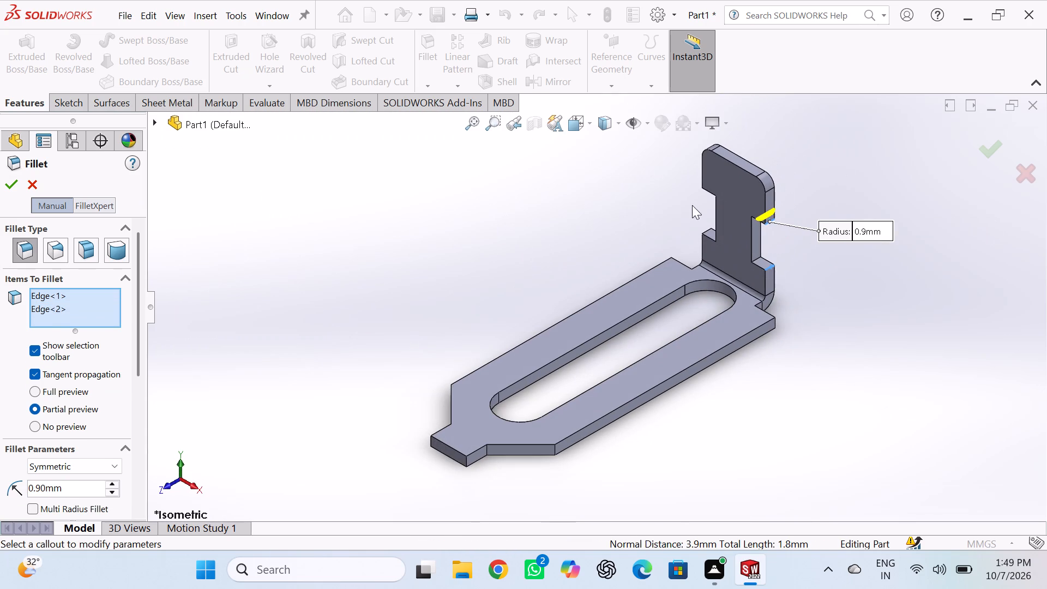
scroll(719, 235, "down", 6)
middle_click_drag(569, 261, 574, 263)
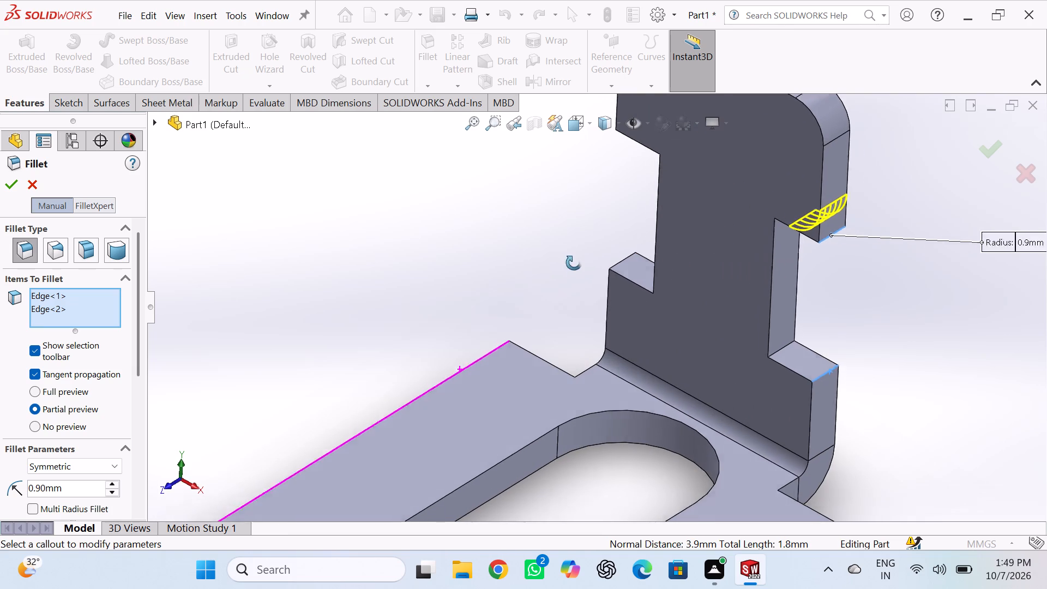
middle_click_drag(574, 263, 681, 307)
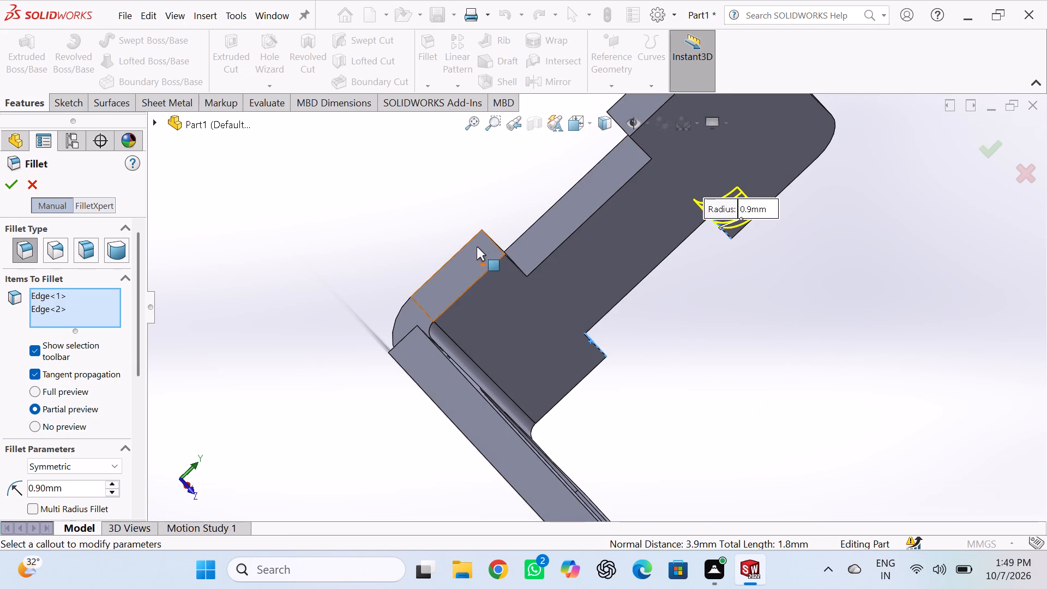
left_click(491, 240)
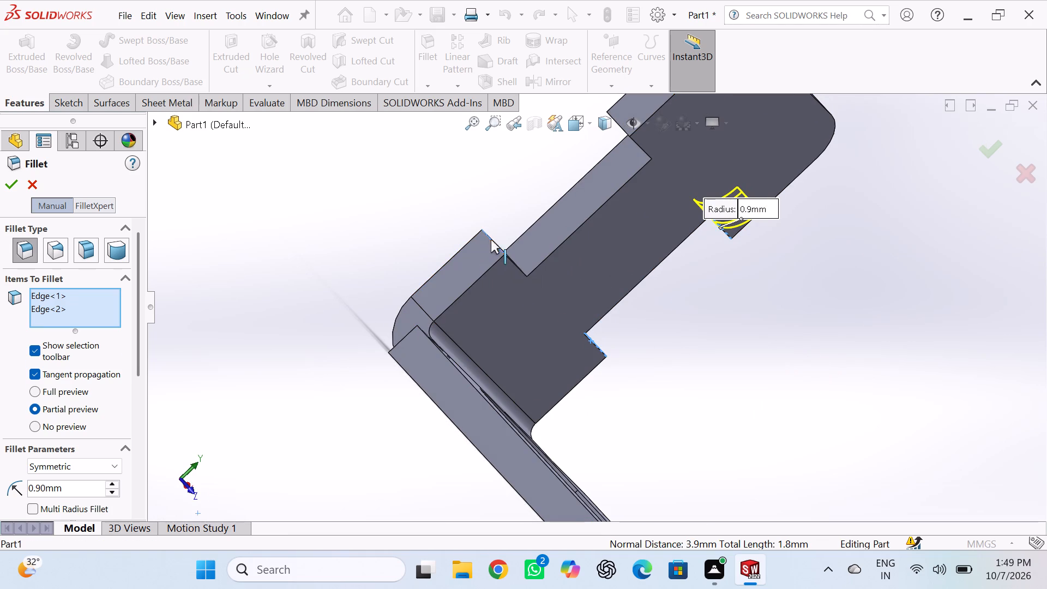
scroll(606, 148, "up", 4)
scroll(606, 158, "down", 6)
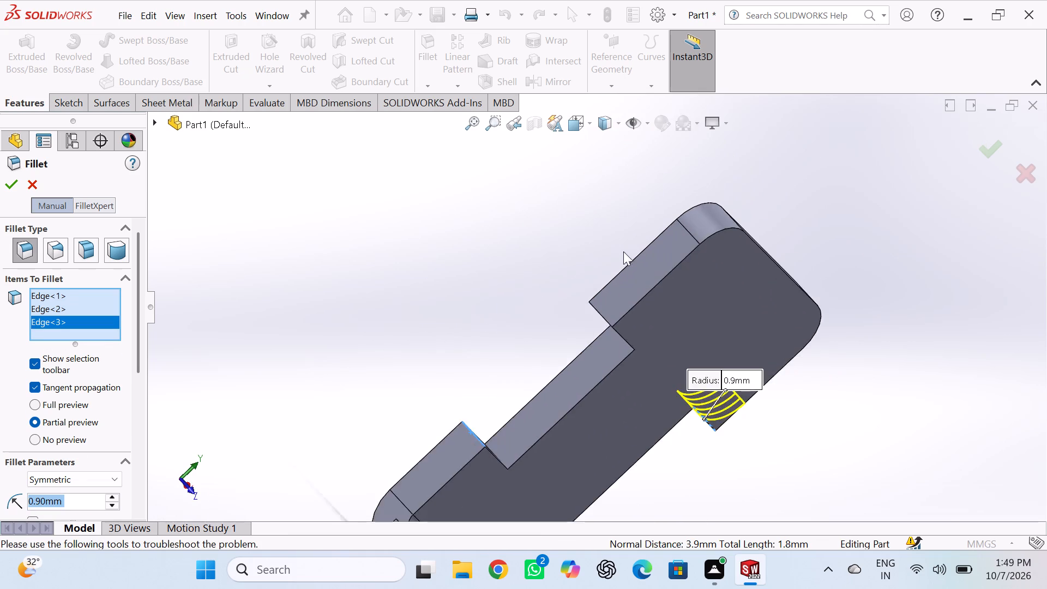
scroll(623, 251, "down", 2)
left_click(568, 402)
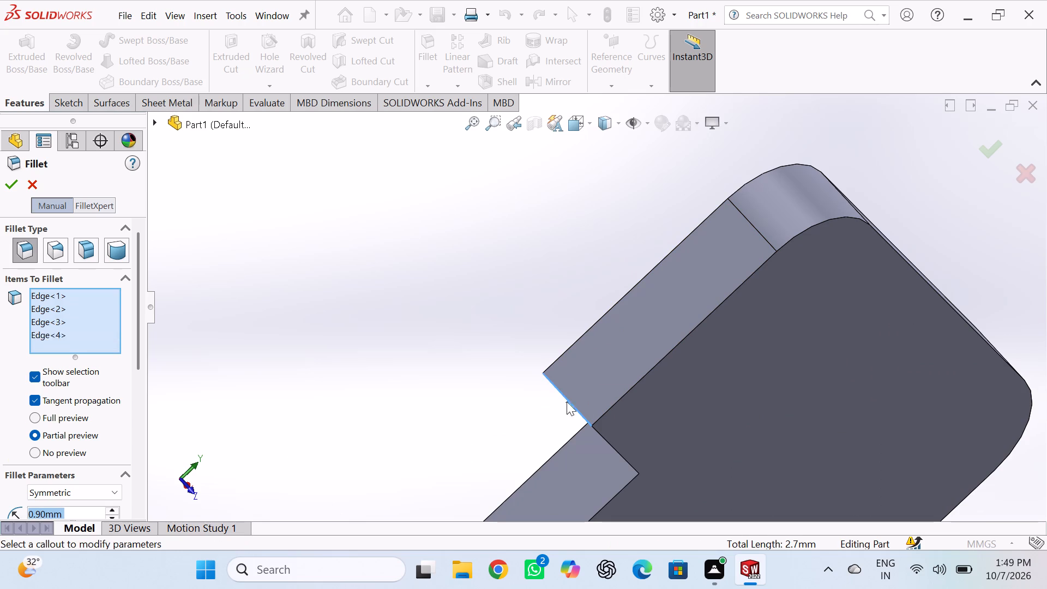
left_click(5, 182)
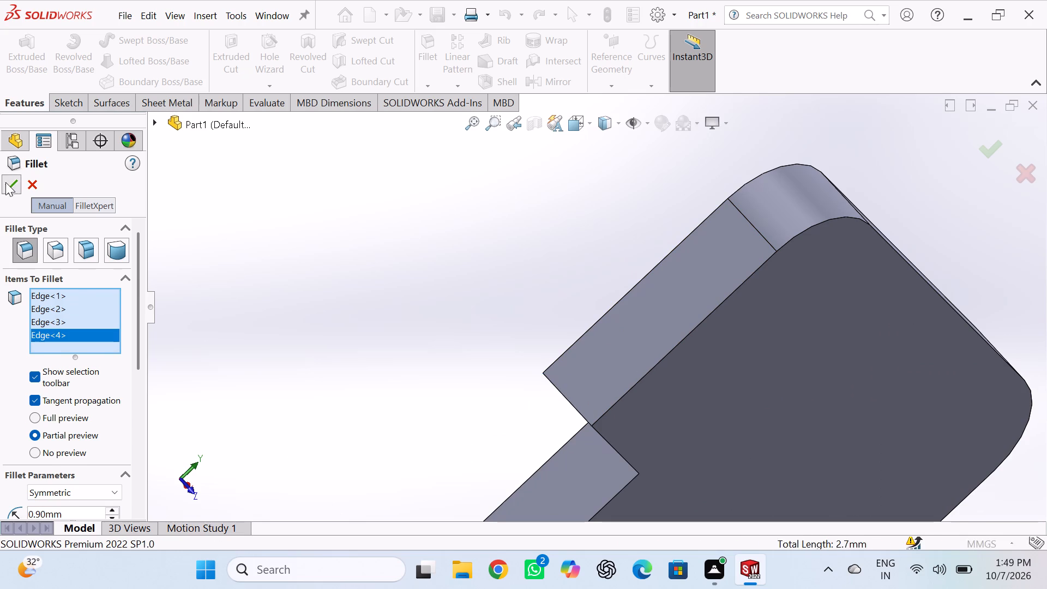
Examine the rounded notch corners of the upright flange and the overall part shape.
scroll(381, 249, "up", 9)
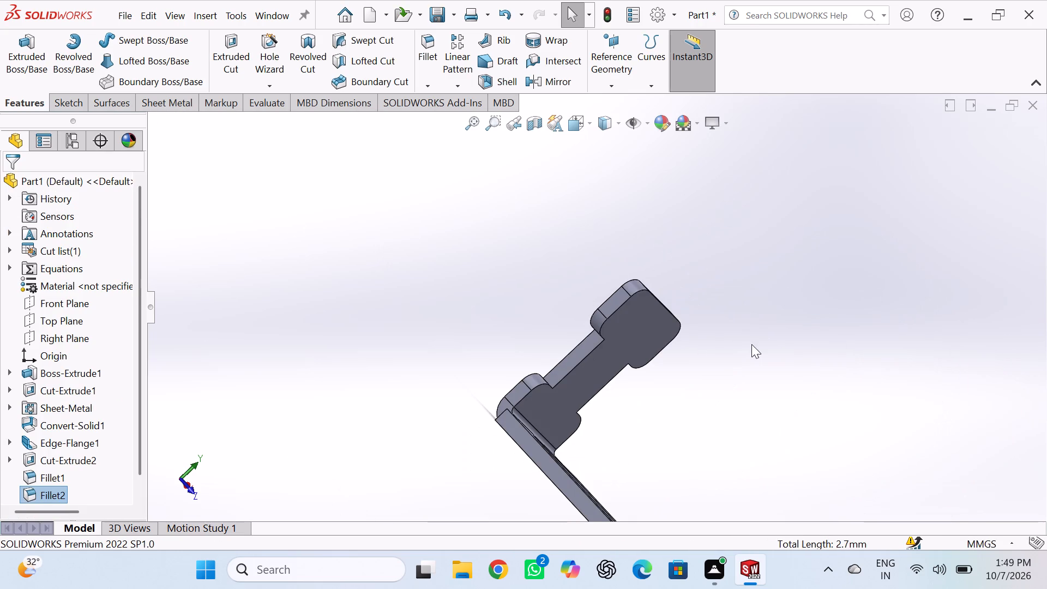
middle_click_drag(751, 344, 700, 292)
scroll(707, 358, "up", 5)
scroll(723, 398, "down", 1)
middle_click_drag(708, 406, 658, 372)
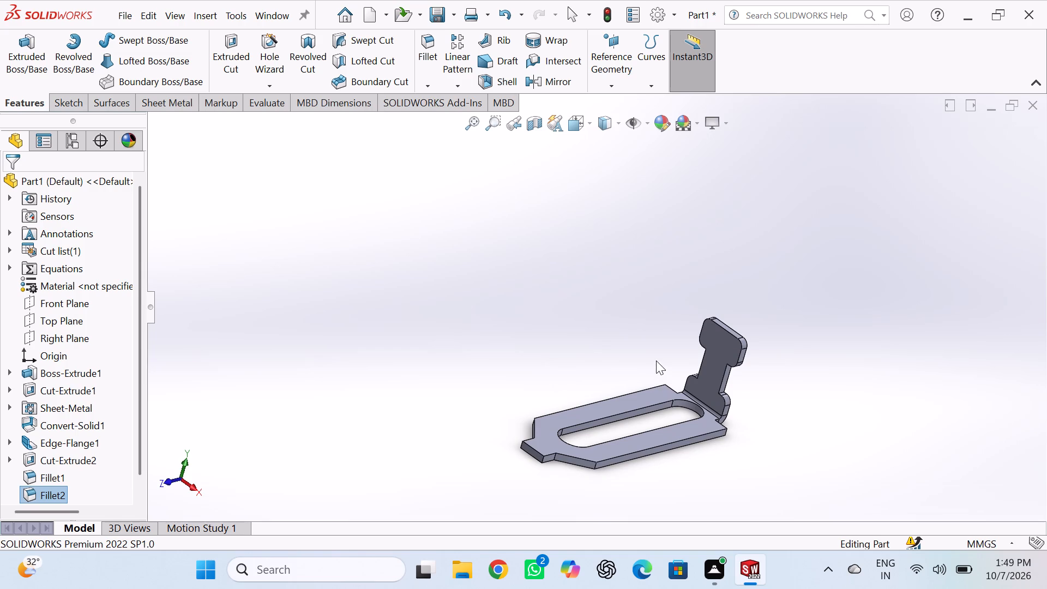
scroll(707, 392, "down", 8)
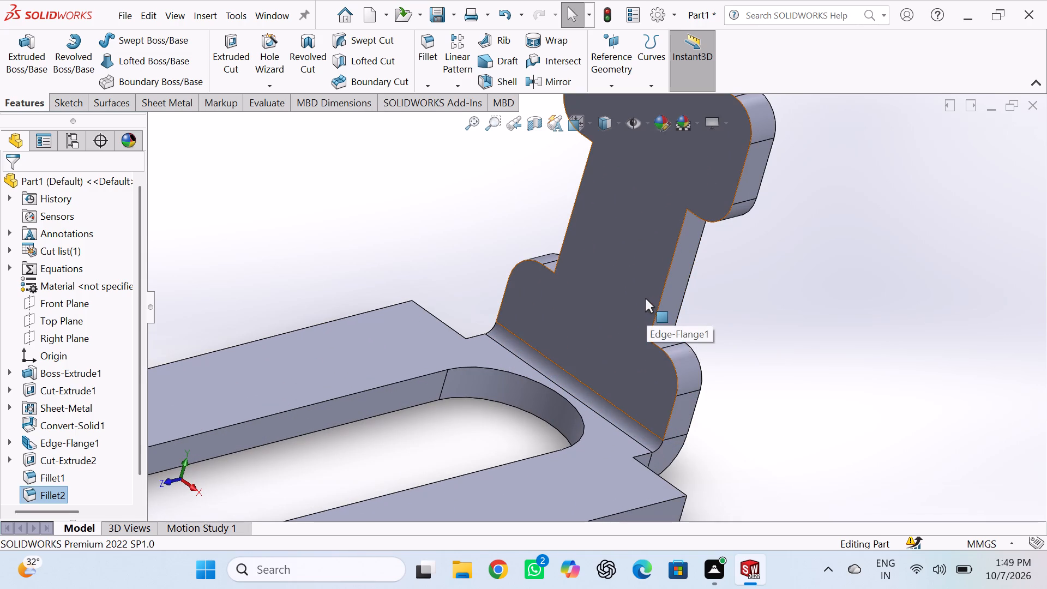
scroll(654, 294, "down", 2)
scroll(655, 348, "down", 8)
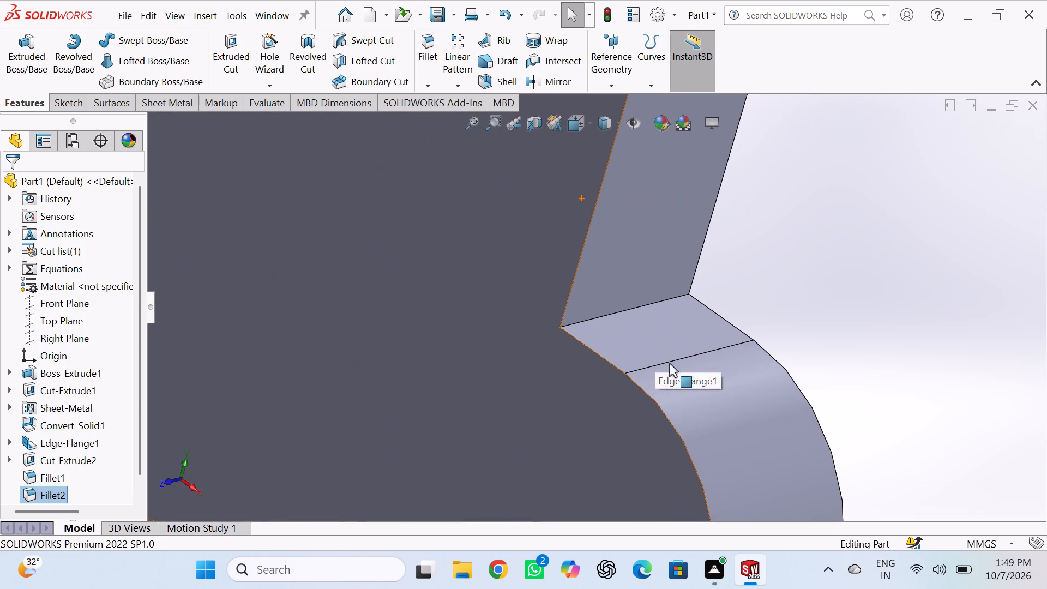
scroll(677, 374, "up", 16)
scroll(612, 346, "up", 5)
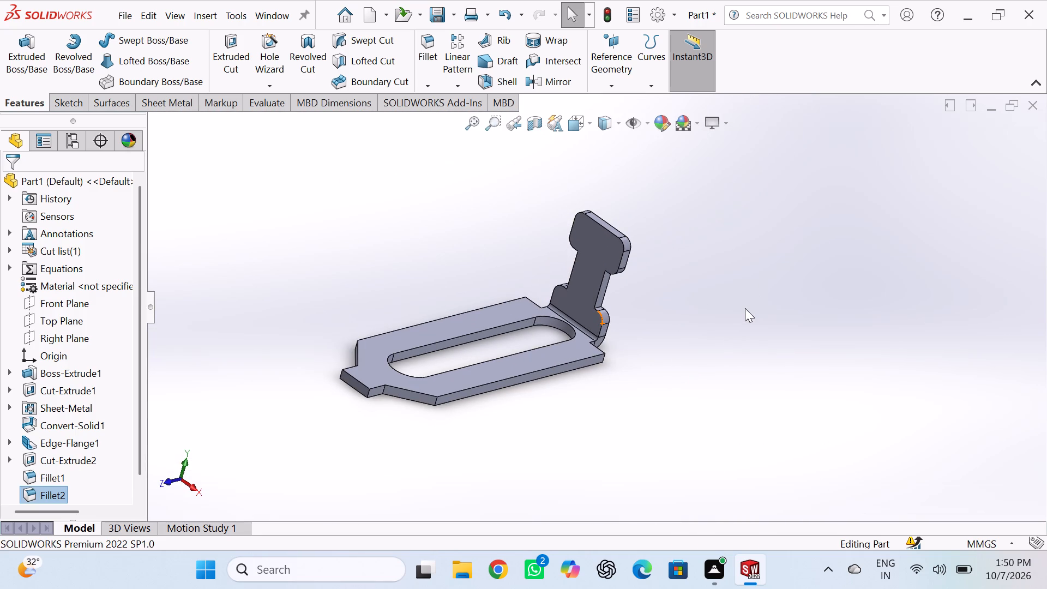
scroll(627, 327, "down", 1)
scroll(628, 325, "up", 4)
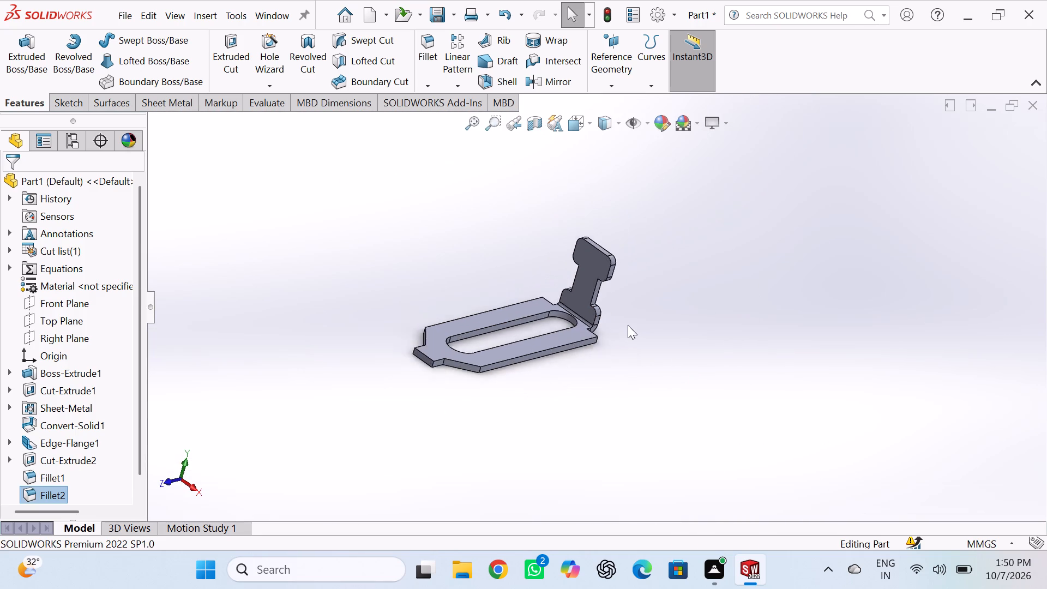
scroll(628, 325, "up", 1)
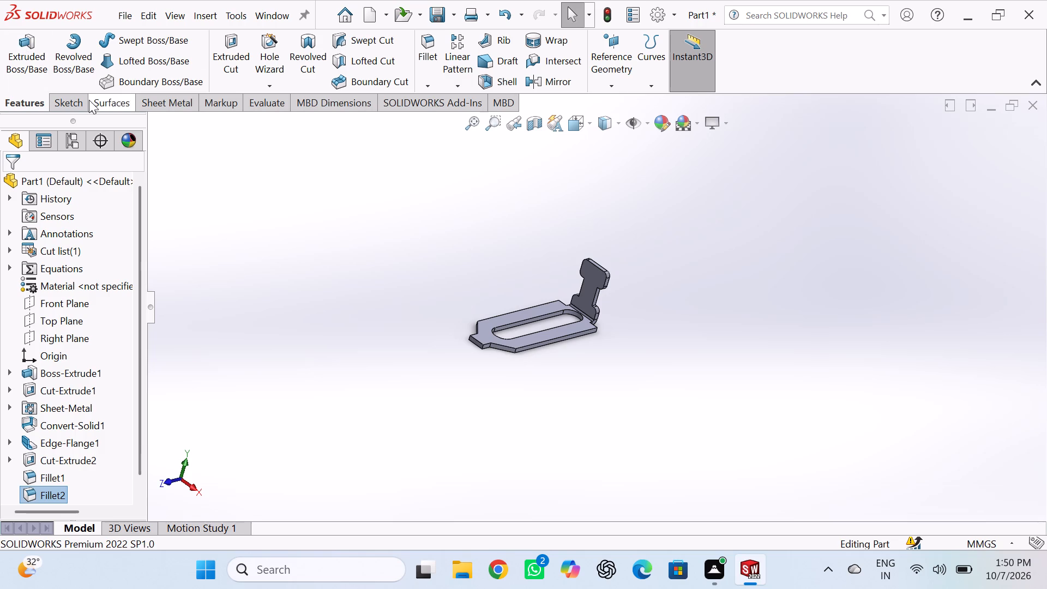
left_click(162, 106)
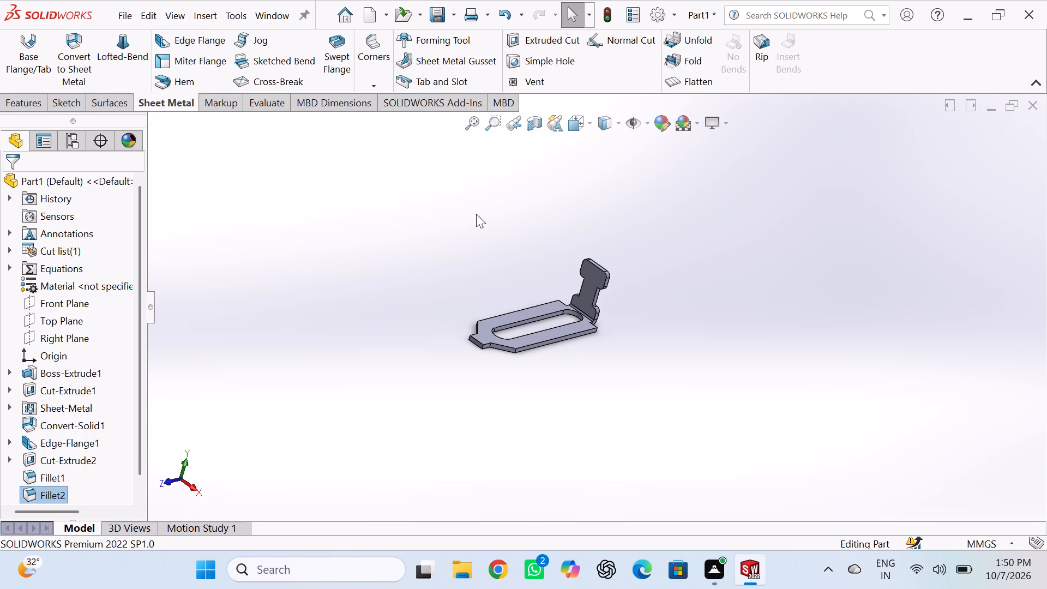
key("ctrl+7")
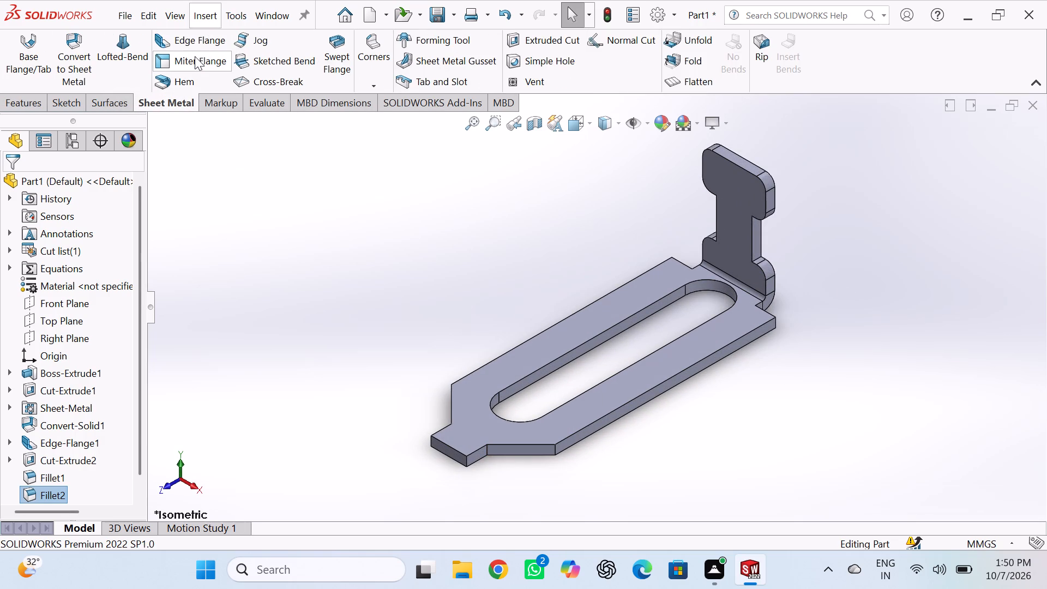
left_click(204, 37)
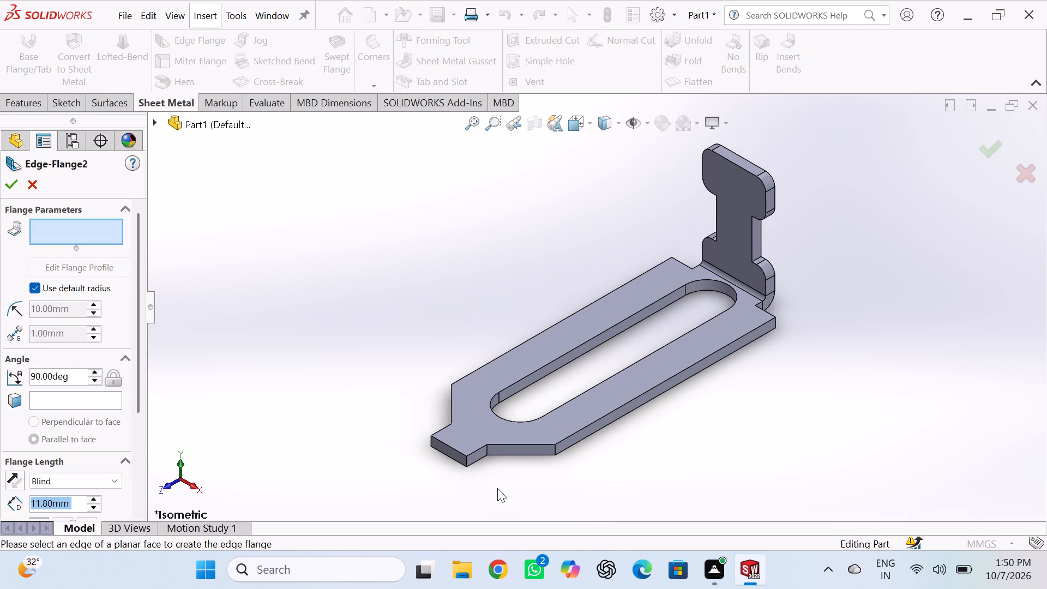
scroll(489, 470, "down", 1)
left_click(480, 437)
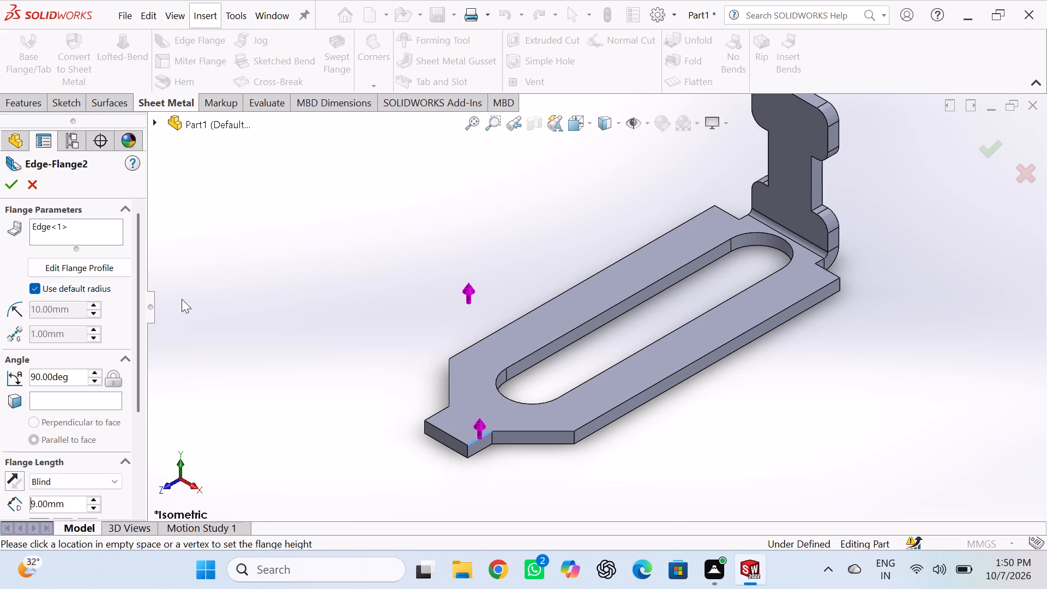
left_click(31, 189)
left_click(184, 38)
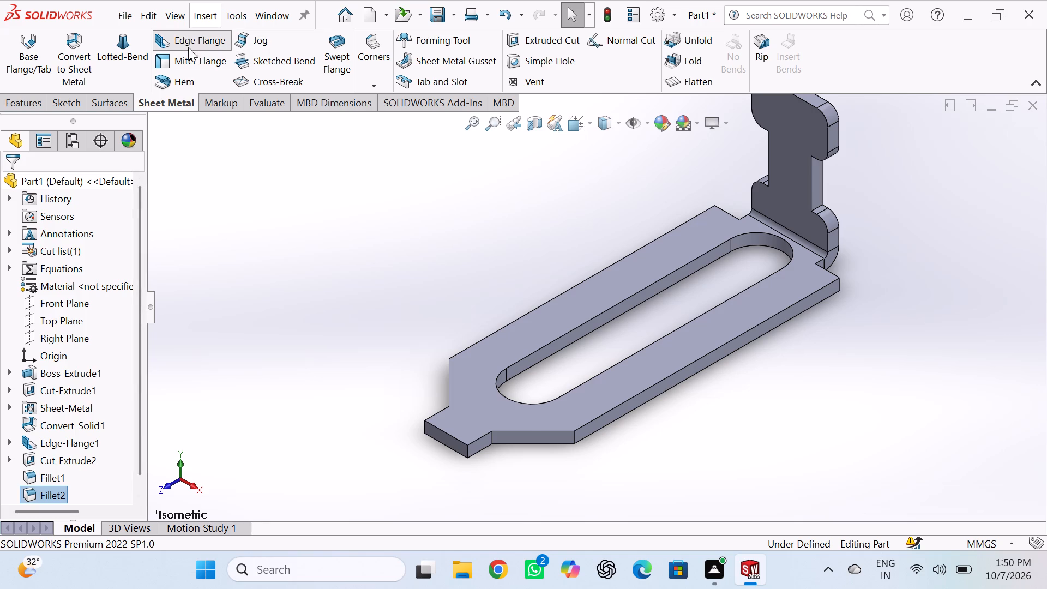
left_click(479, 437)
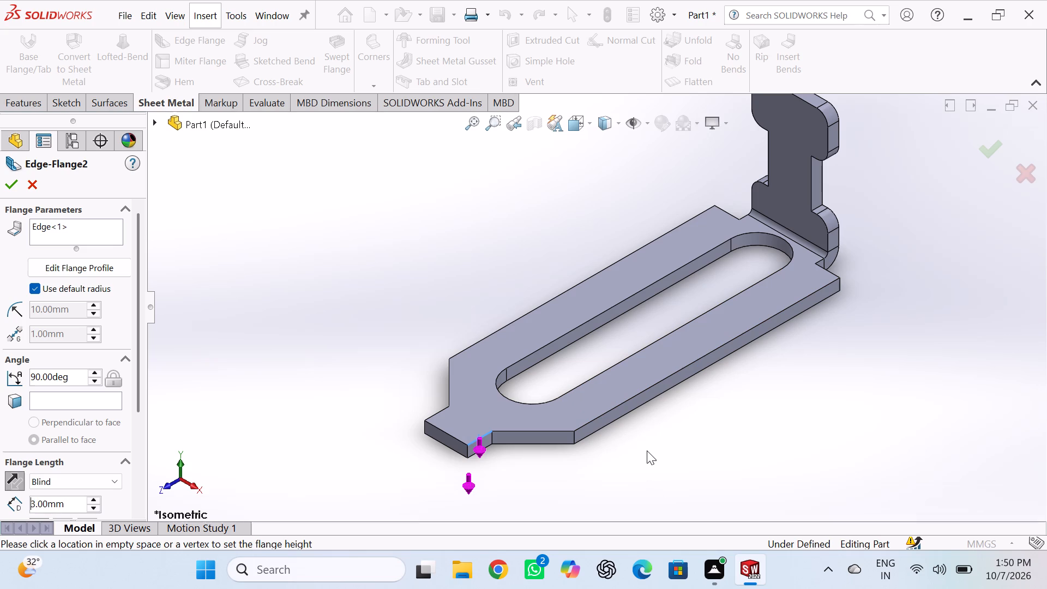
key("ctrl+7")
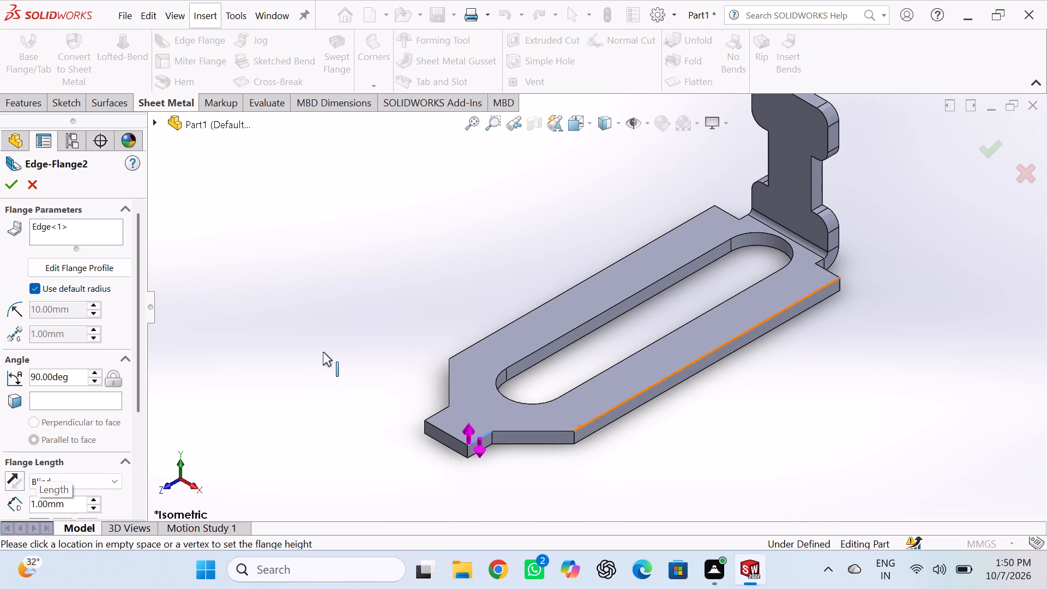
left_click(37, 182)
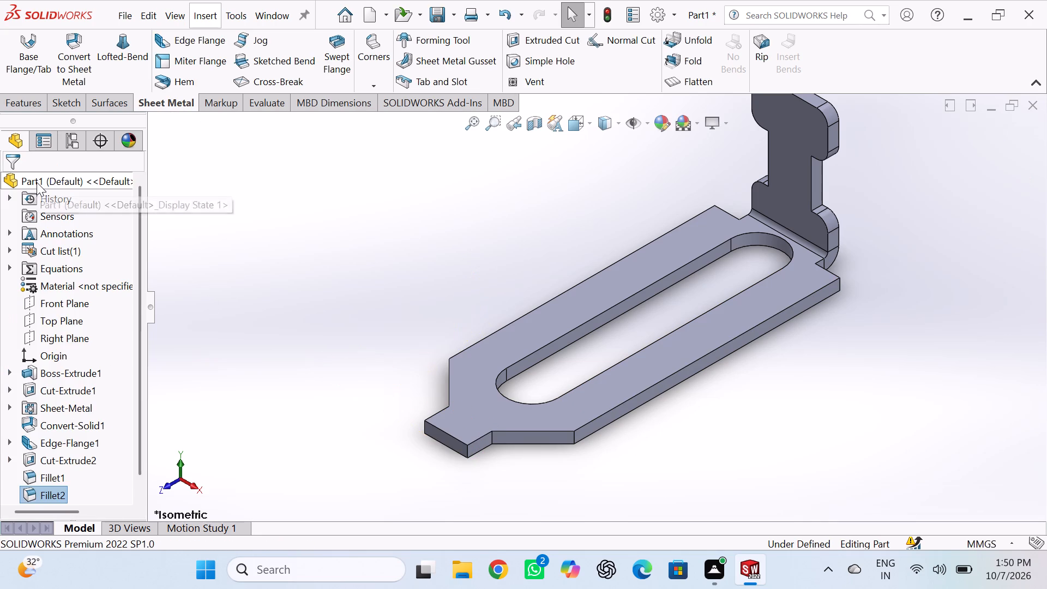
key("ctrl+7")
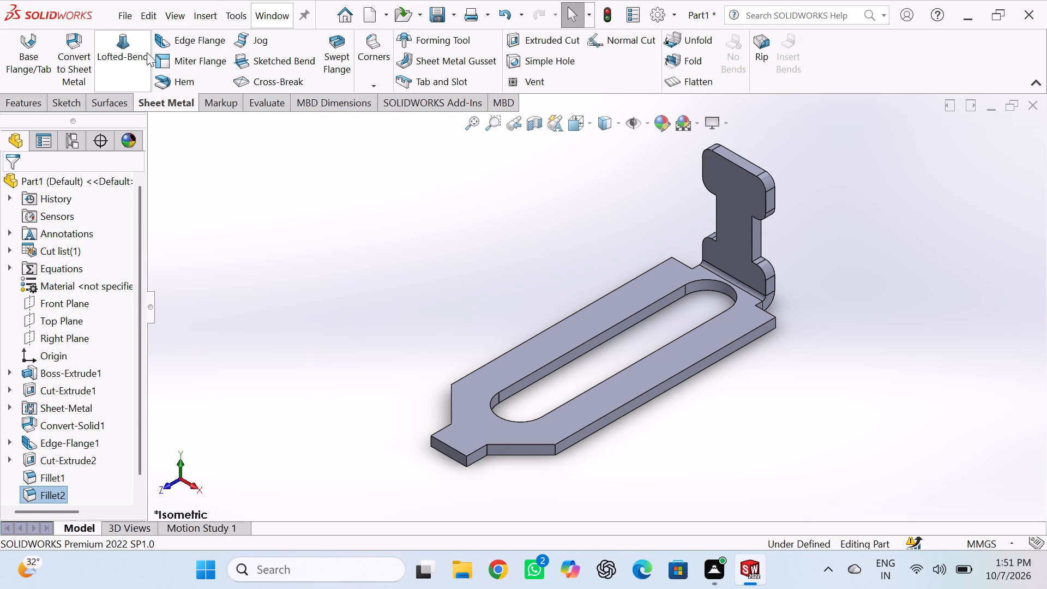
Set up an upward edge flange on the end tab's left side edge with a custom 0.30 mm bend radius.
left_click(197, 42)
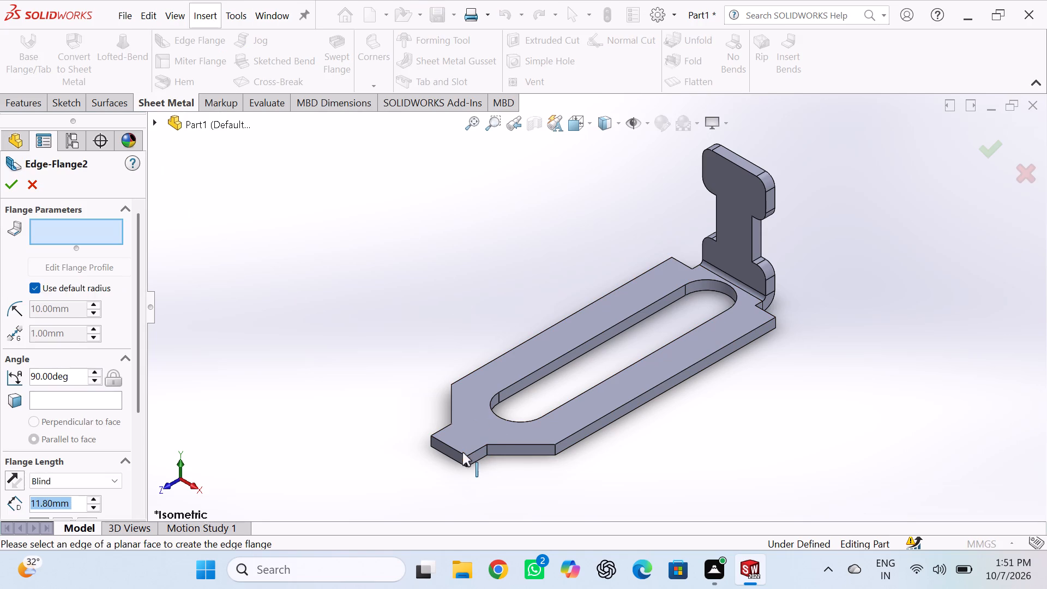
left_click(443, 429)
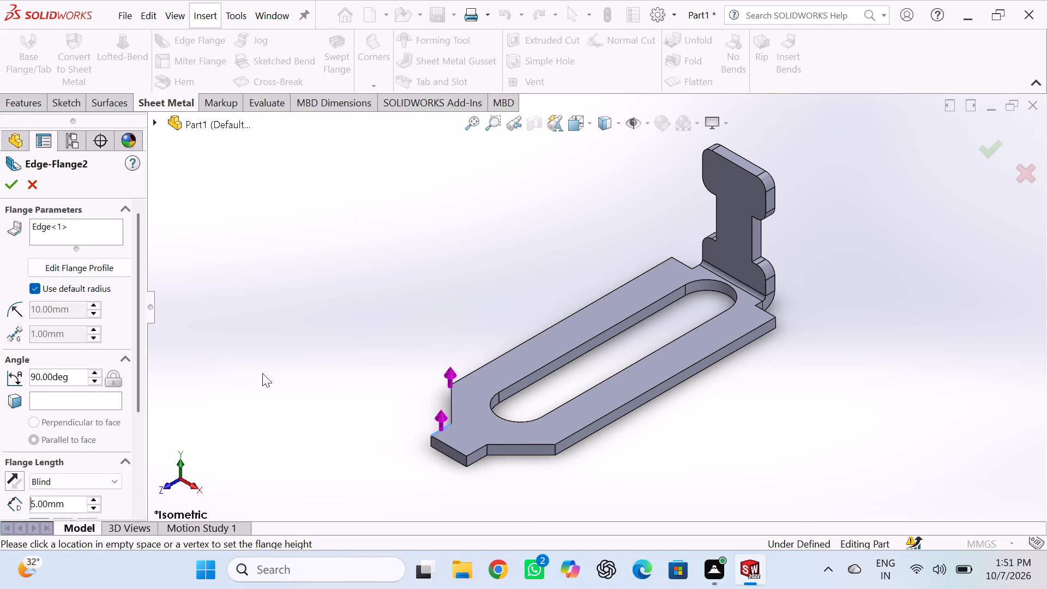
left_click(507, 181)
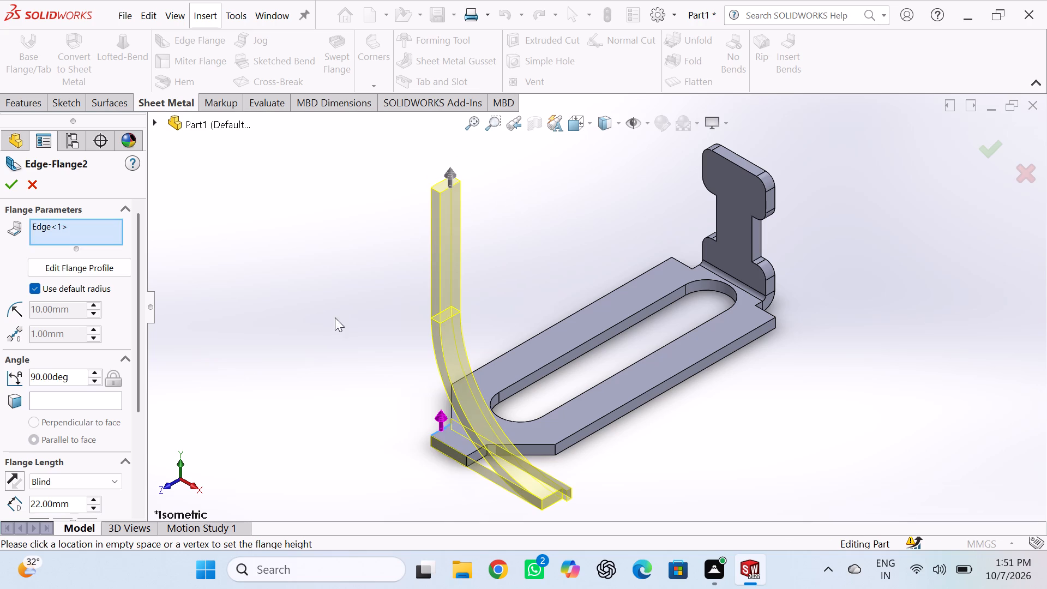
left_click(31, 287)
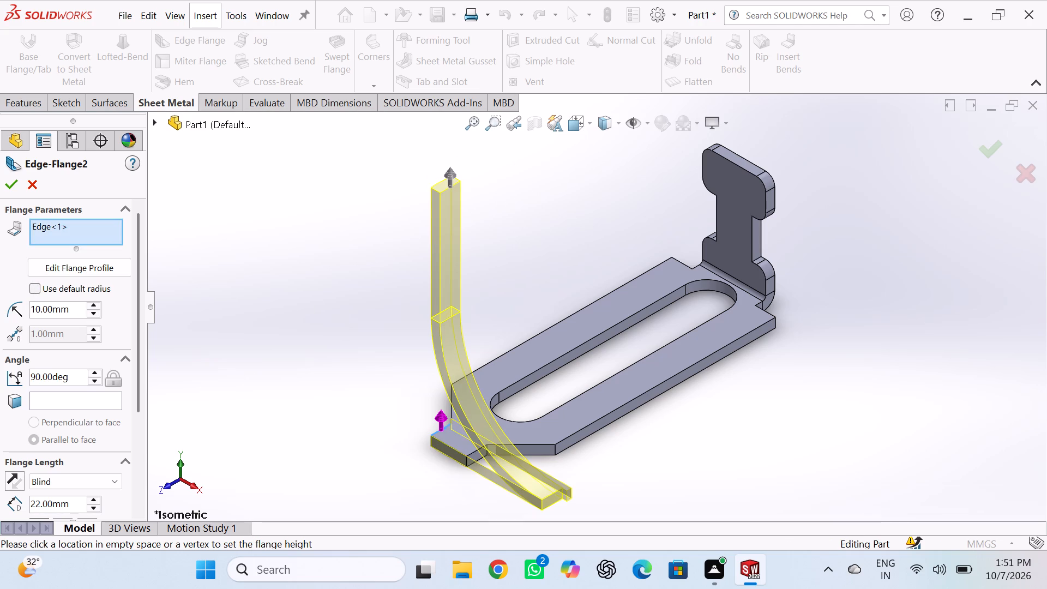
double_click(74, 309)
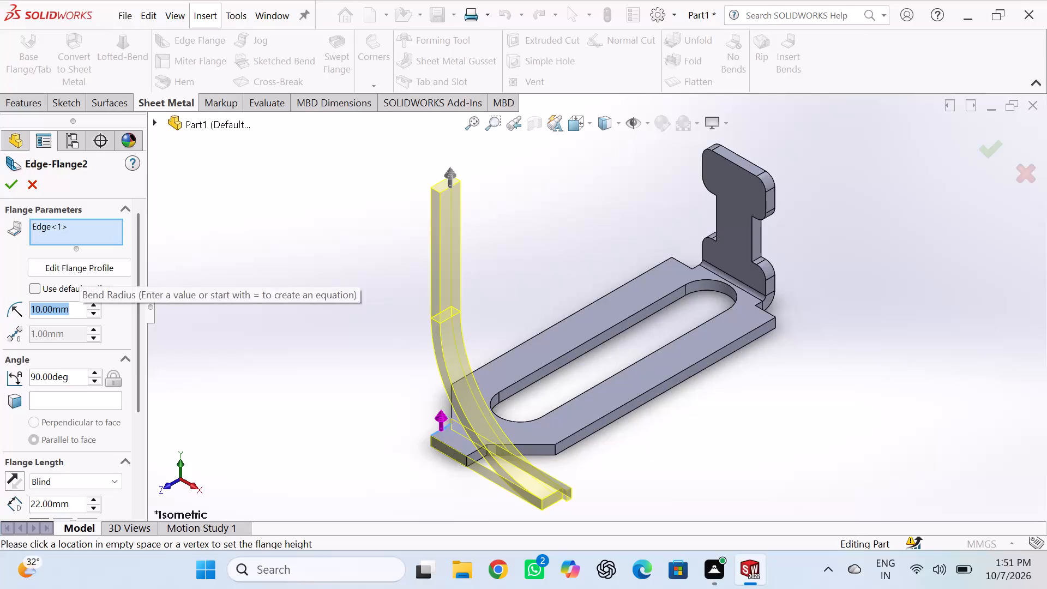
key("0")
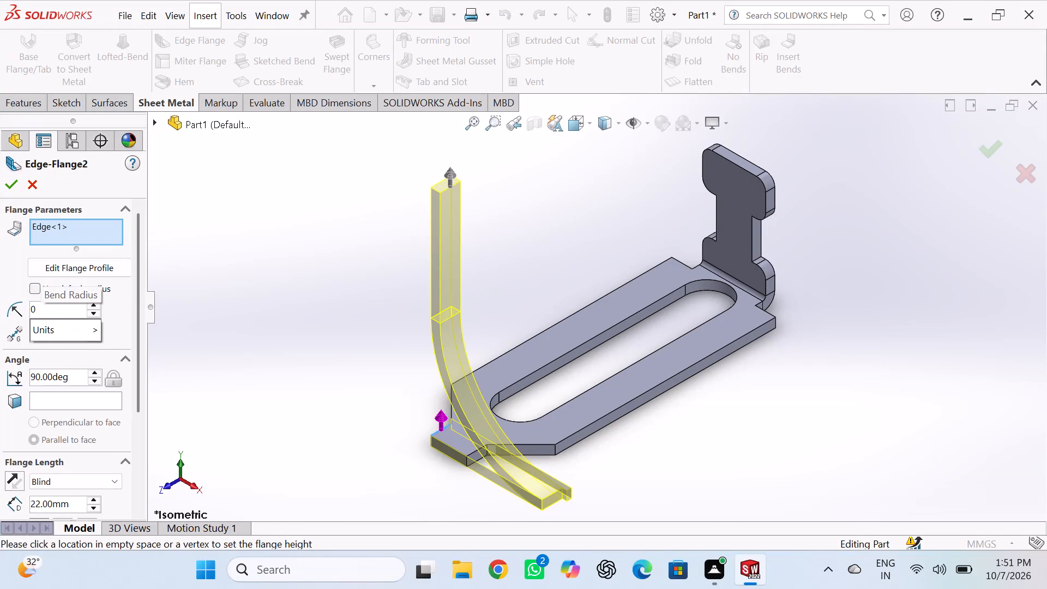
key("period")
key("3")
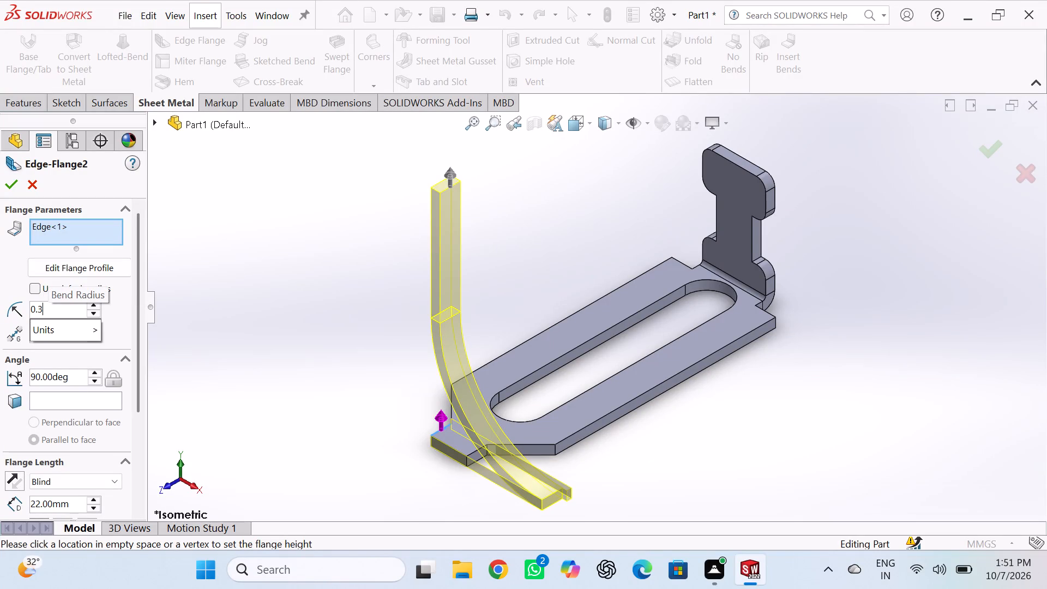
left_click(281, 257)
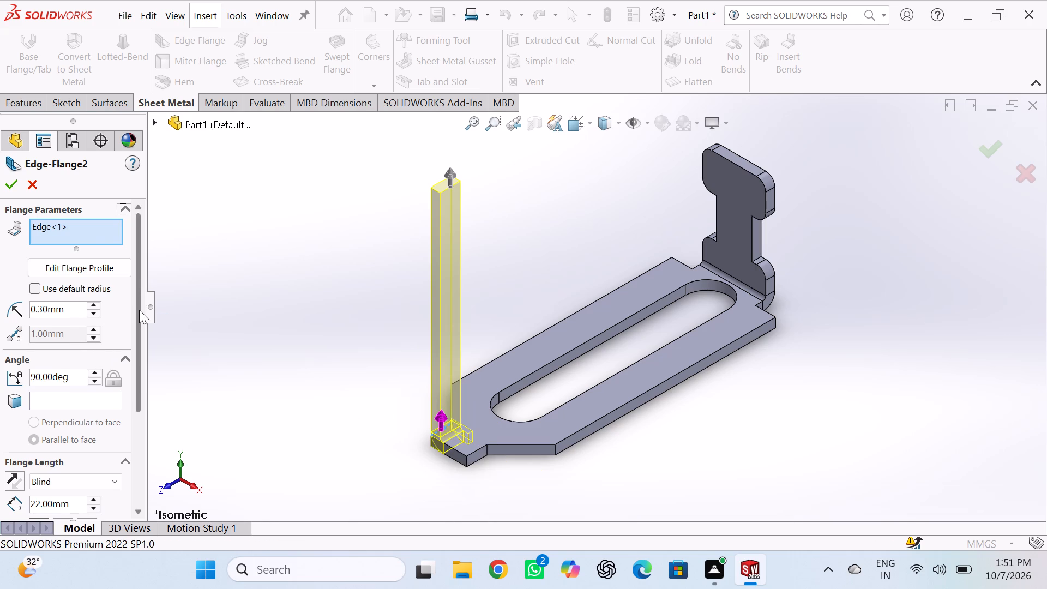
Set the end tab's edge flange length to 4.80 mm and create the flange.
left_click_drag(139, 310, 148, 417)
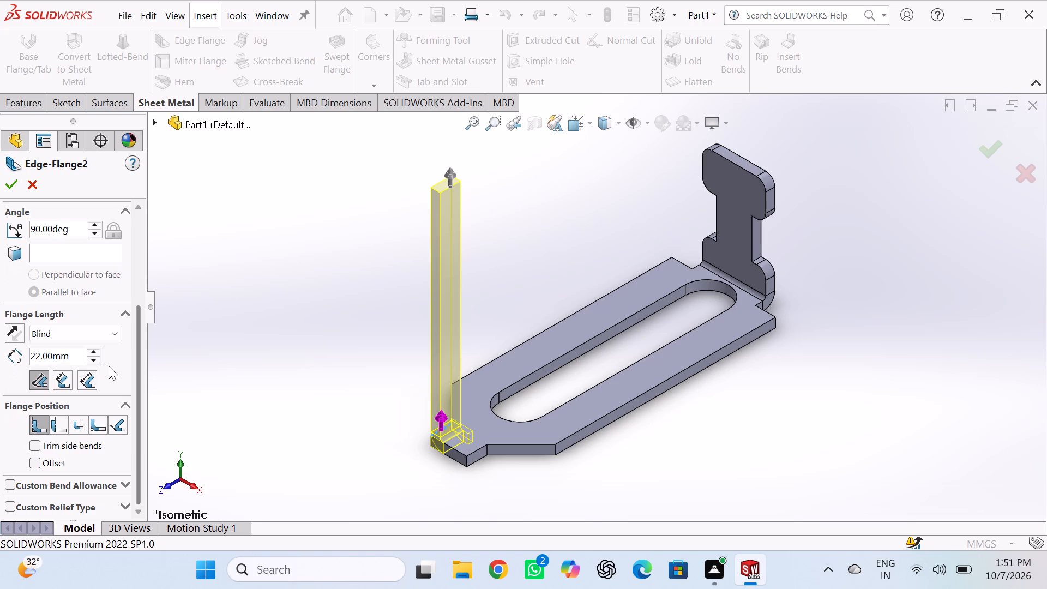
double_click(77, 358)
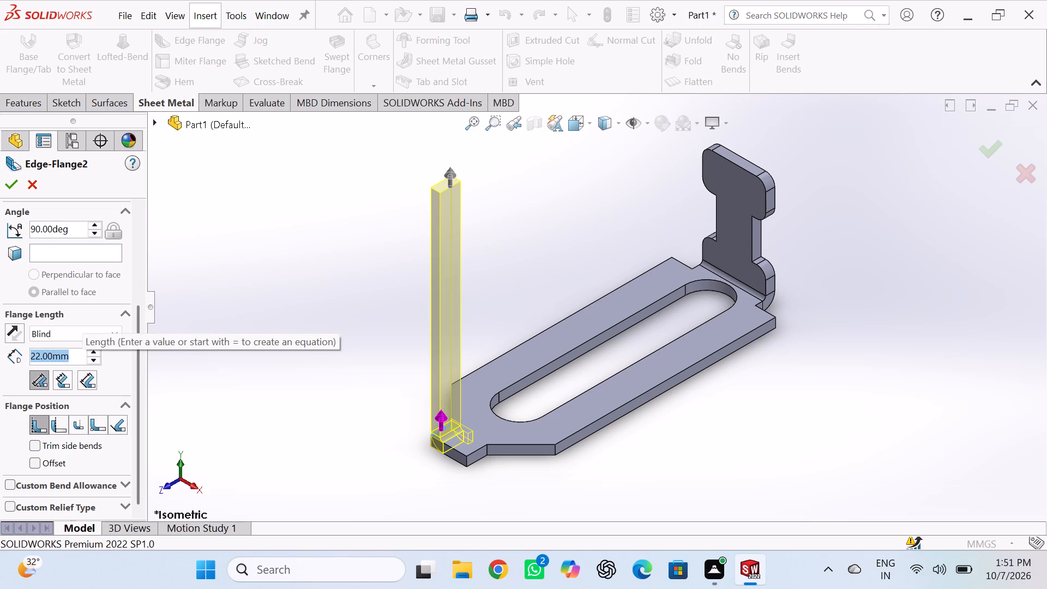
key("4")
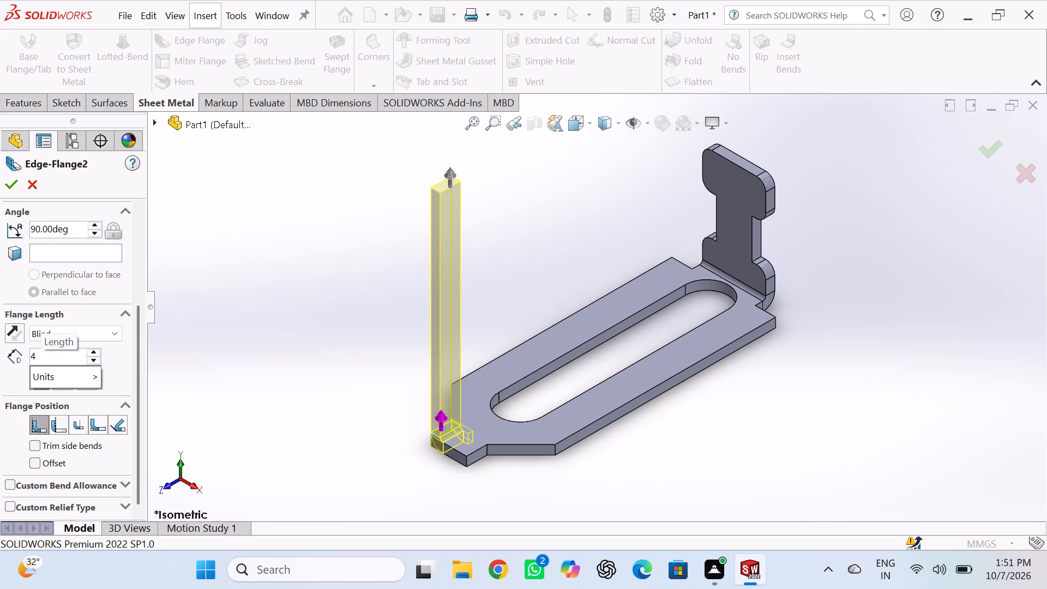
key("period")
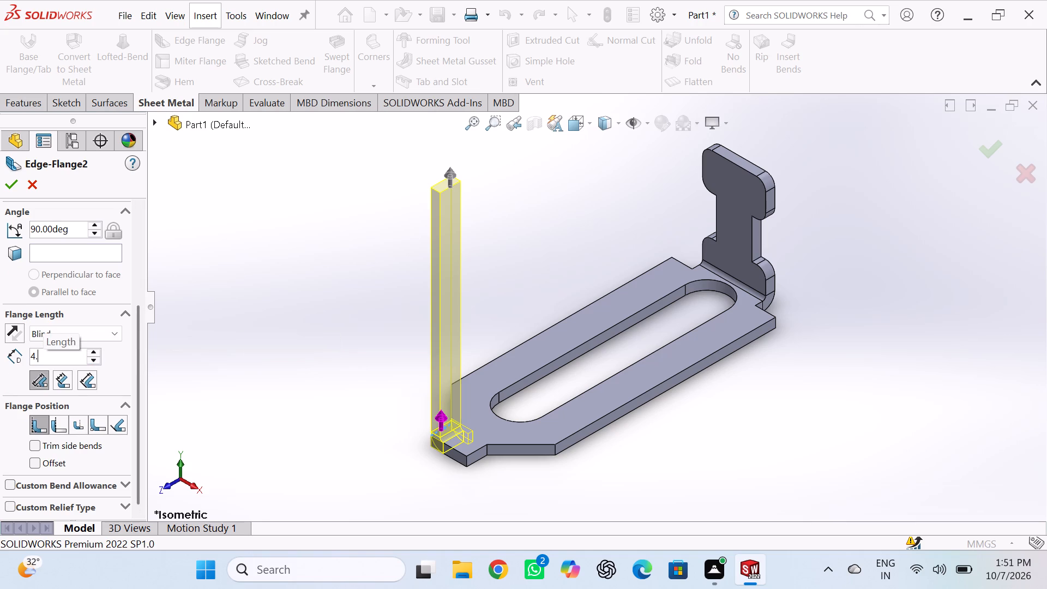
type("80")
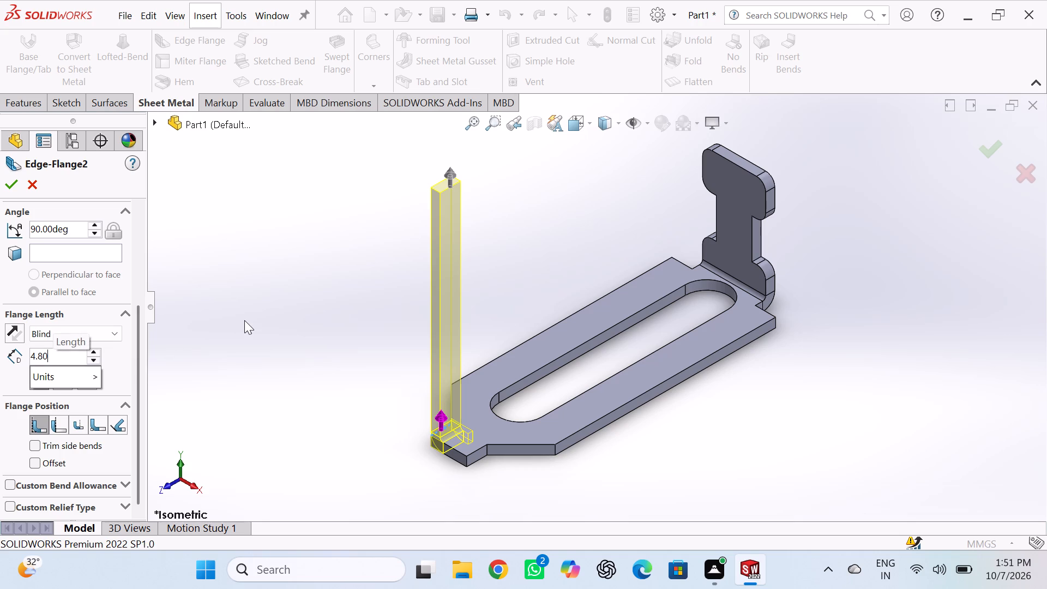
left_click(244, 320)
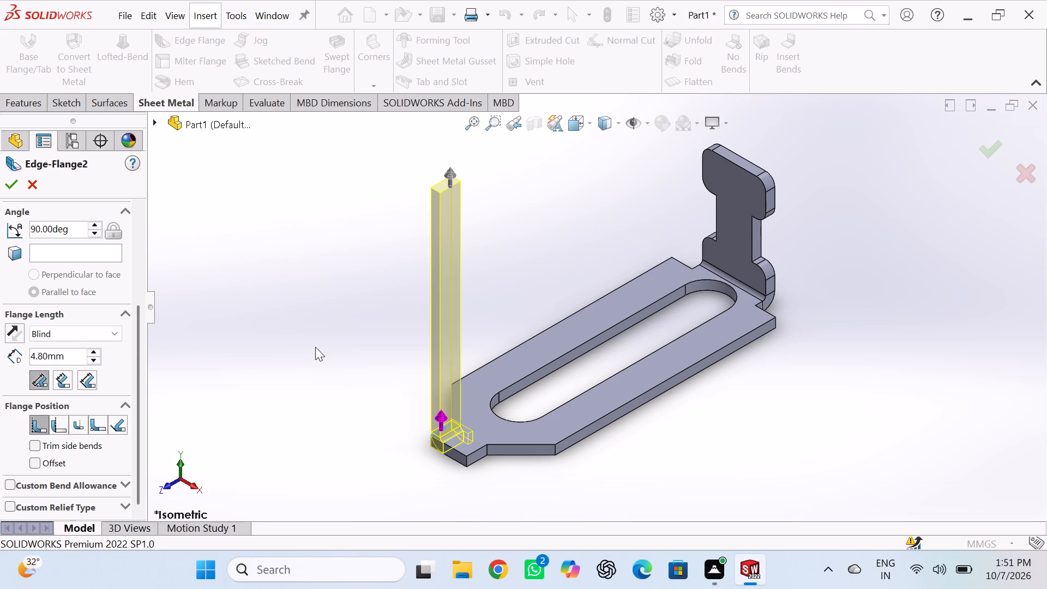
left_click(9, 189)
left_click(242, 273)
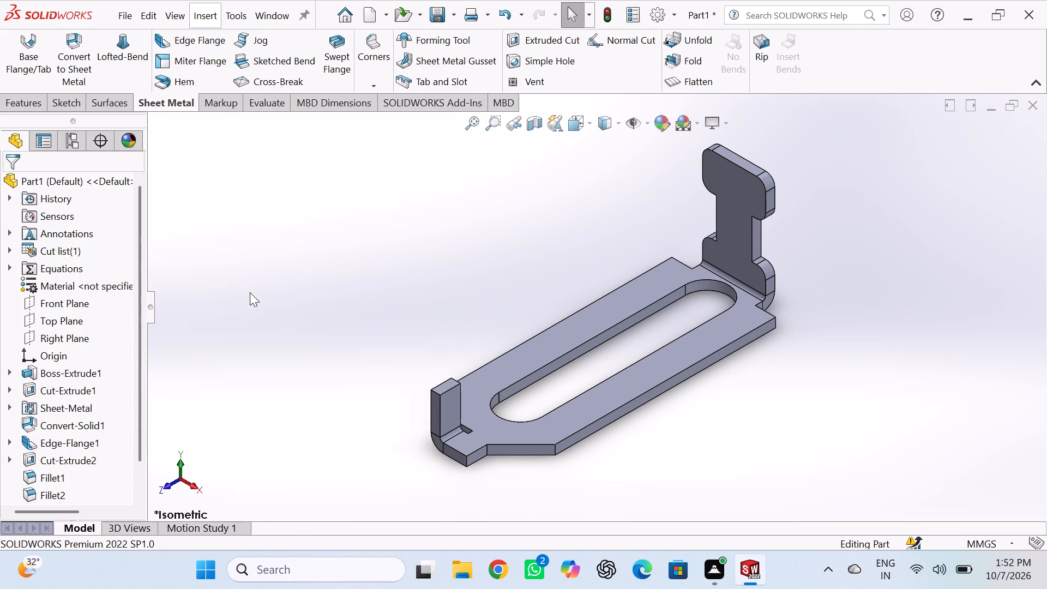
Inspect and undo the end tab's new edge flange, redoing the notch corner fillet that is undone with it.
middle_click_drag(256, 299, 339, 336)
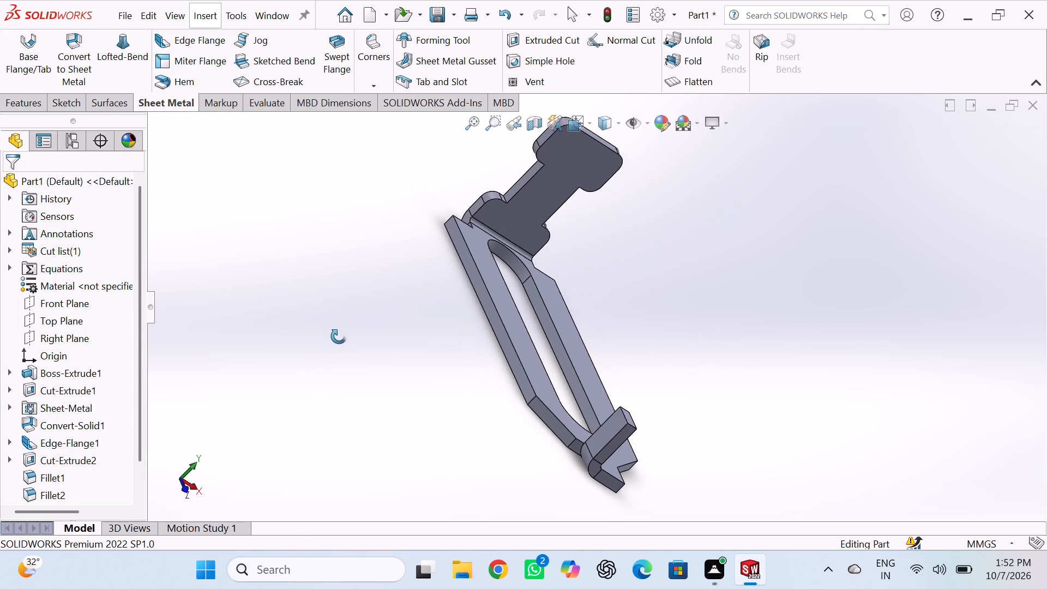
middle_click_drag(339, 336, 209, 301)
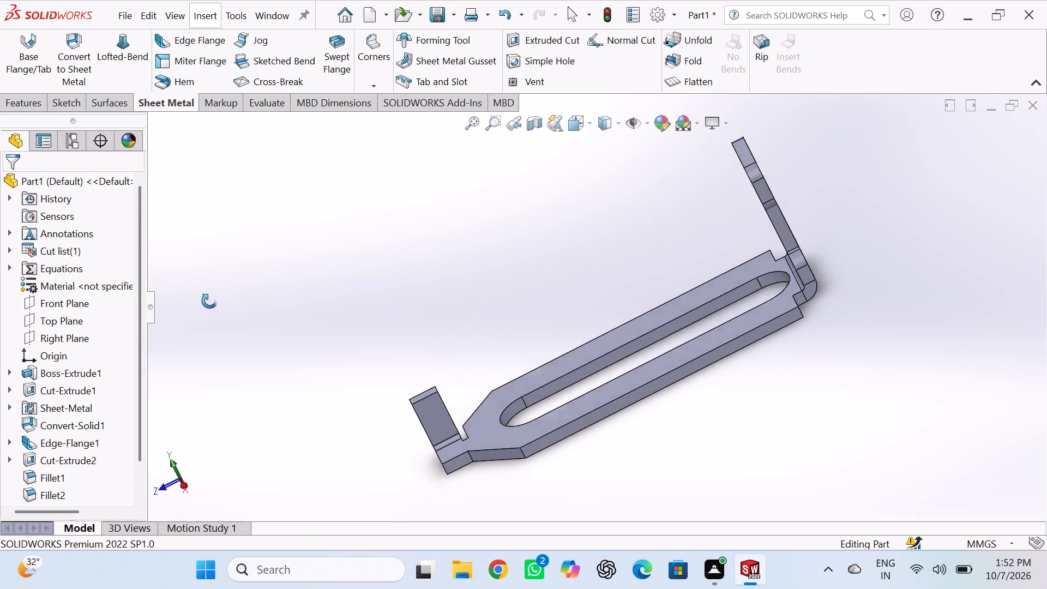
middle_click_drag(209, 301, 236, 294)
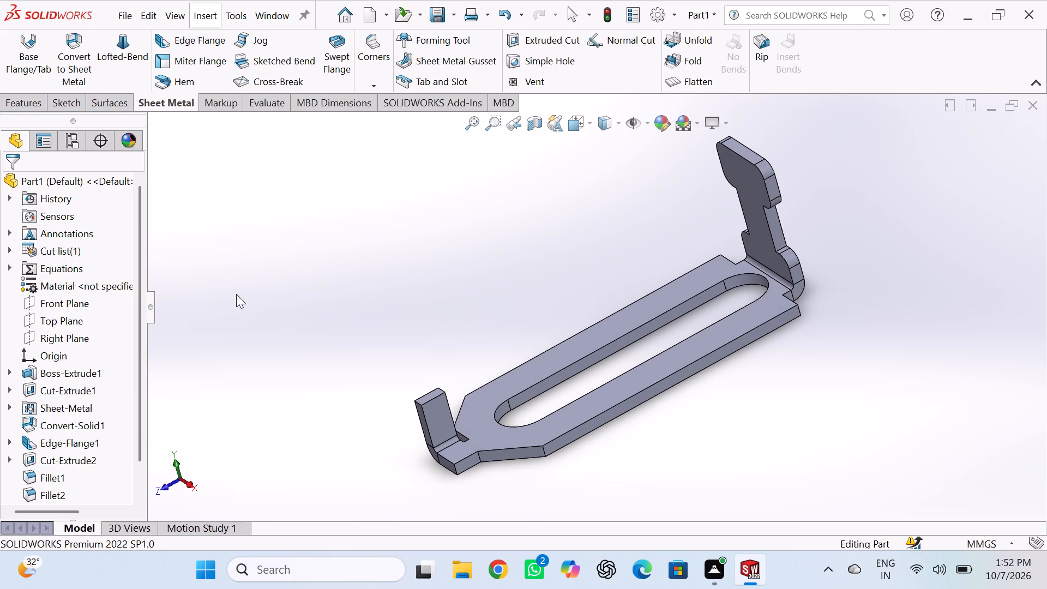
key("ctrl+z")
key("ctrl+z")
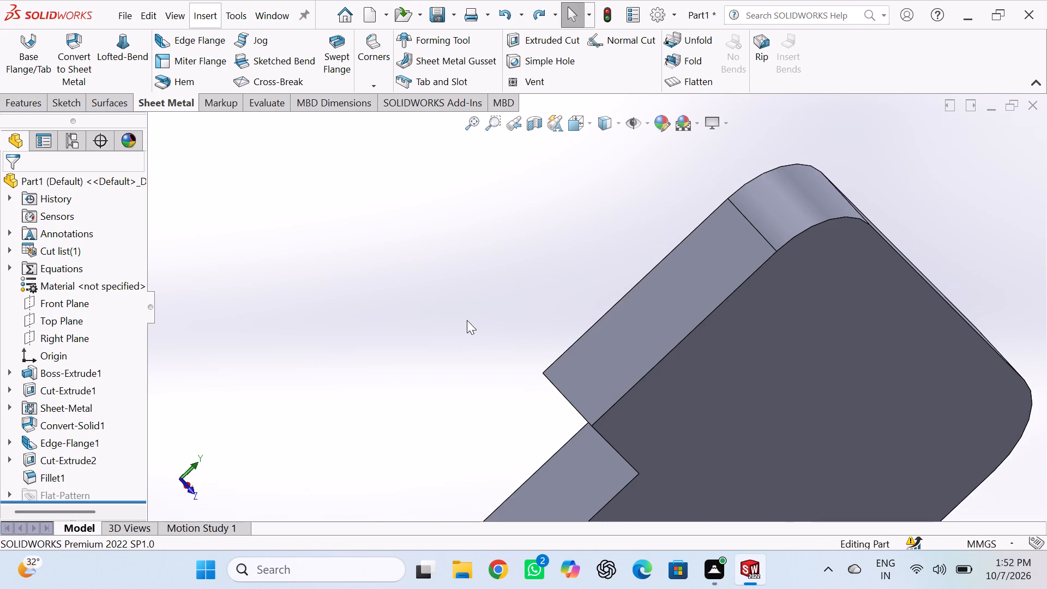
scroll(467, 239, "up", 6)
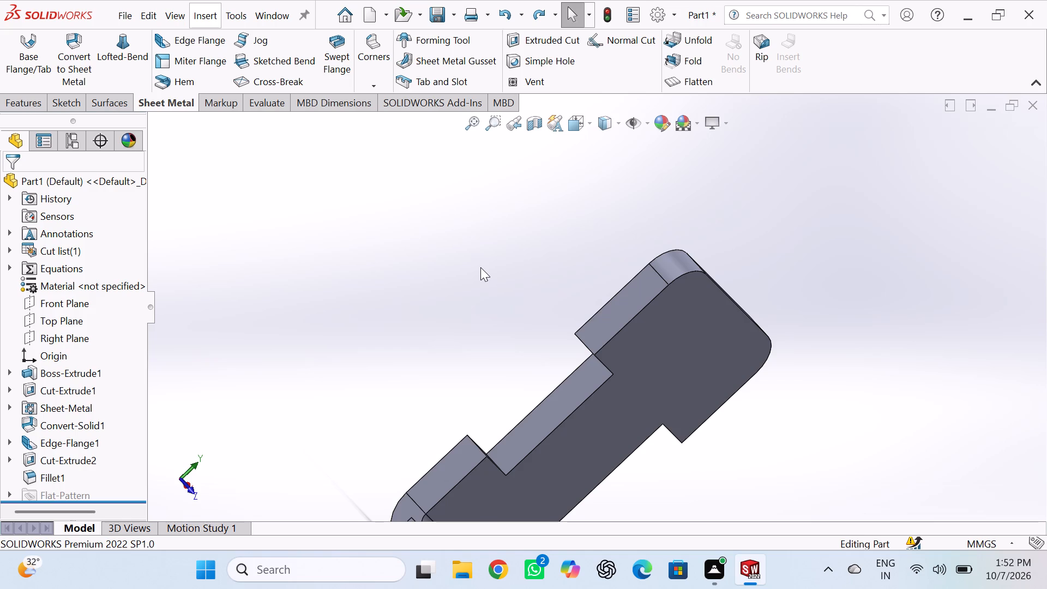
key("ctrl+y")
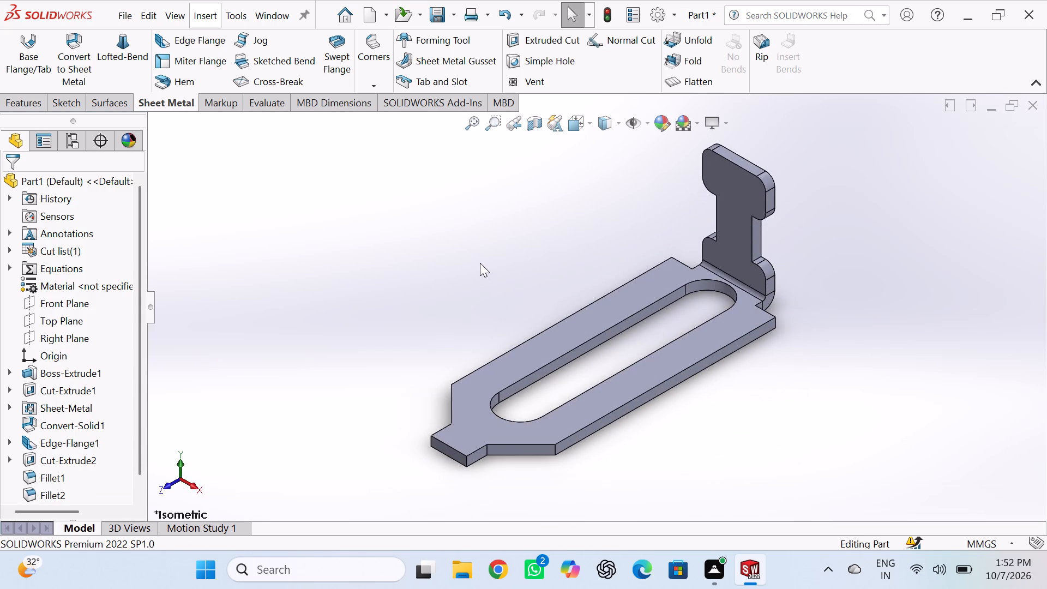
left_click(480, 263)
On the base plate's top face, sketch an open three-line outline extending about 6.7 mm outward from the end tab's left side edge corners.
left_click(461, 435)
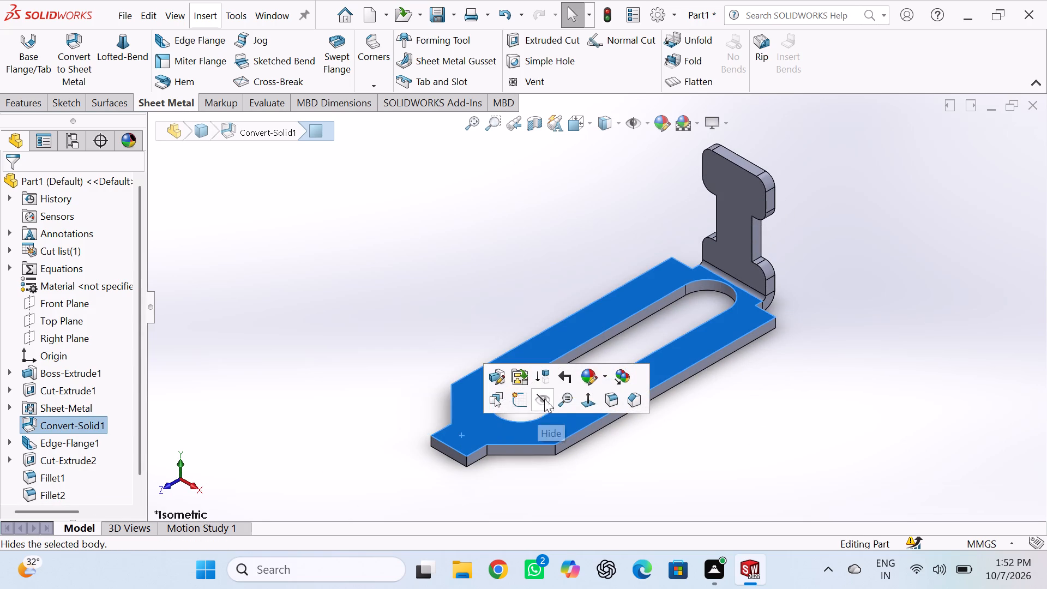
left_click(520, 394)
left_click(422, 382)
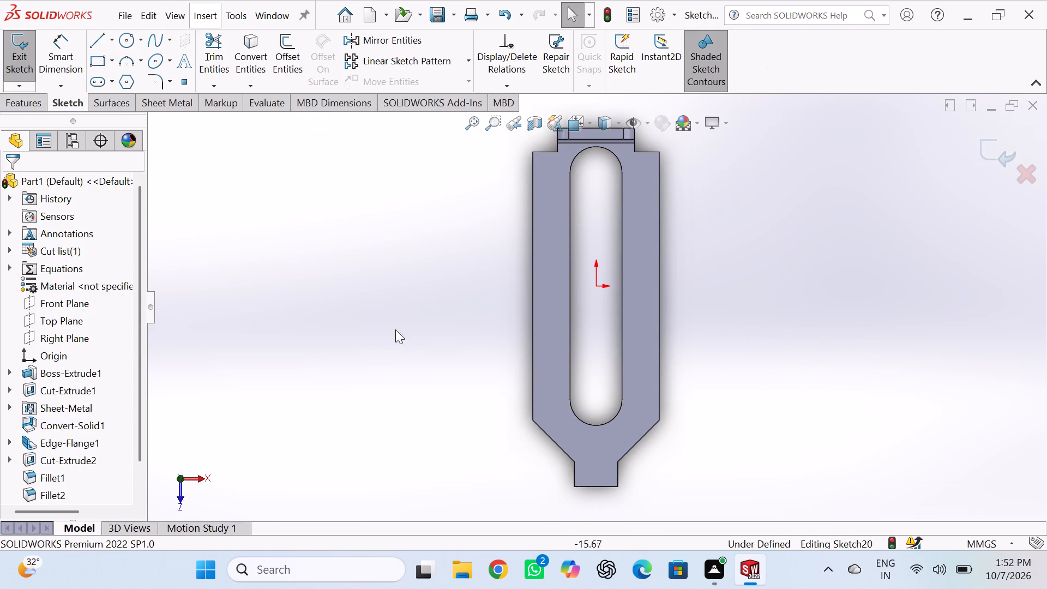
left_click(95, 41)
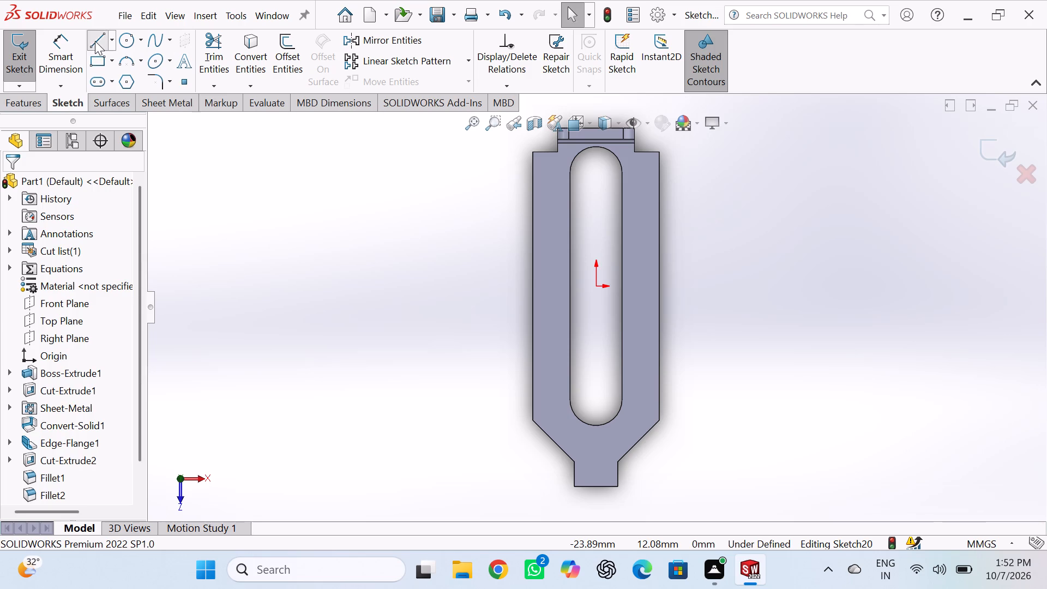
left_click(576, 462)
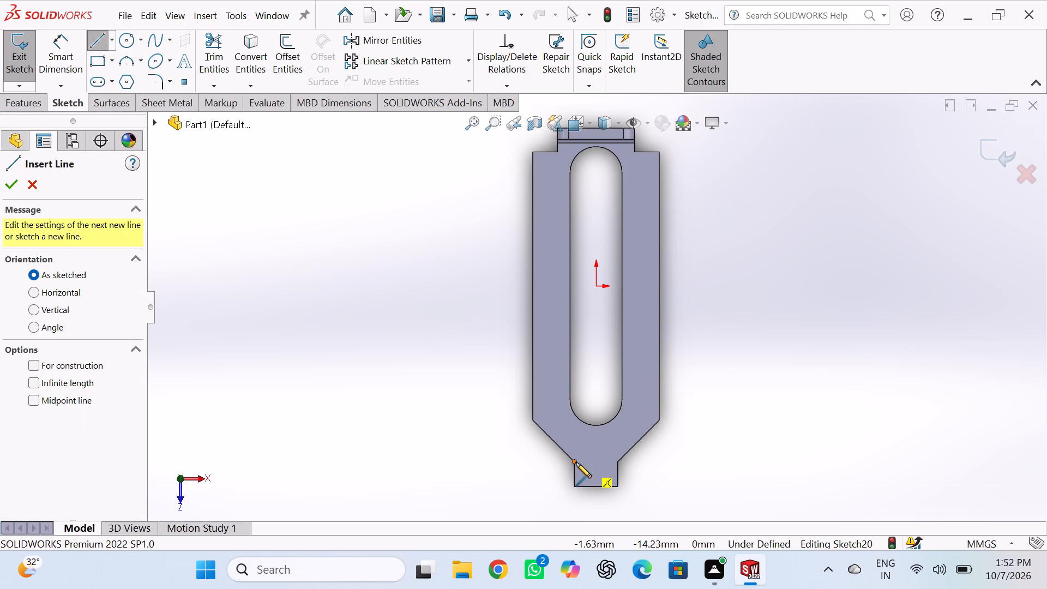
left_click(491, 458)
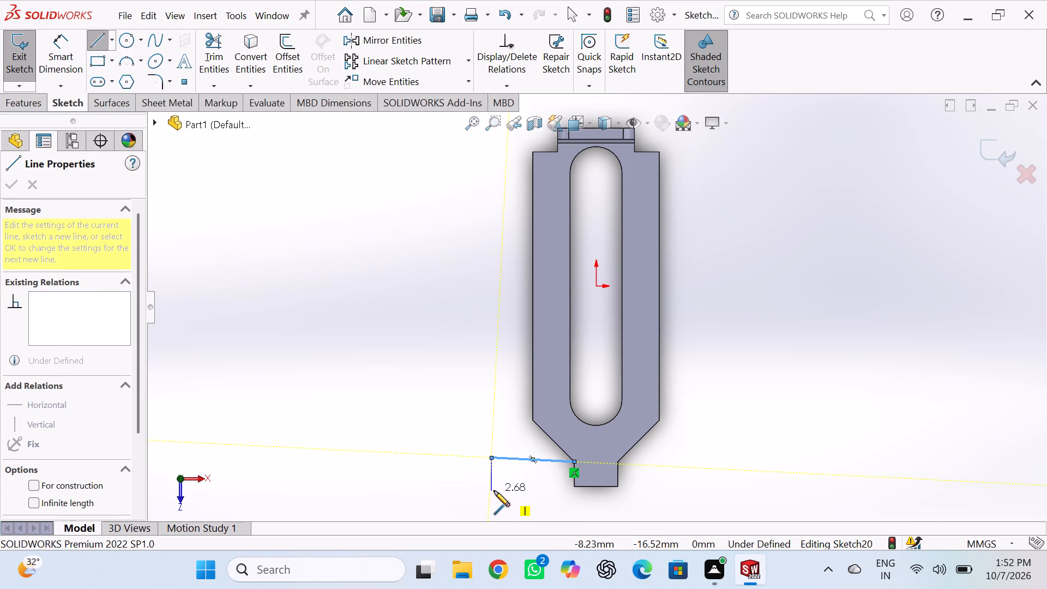
left_click(490, 489)
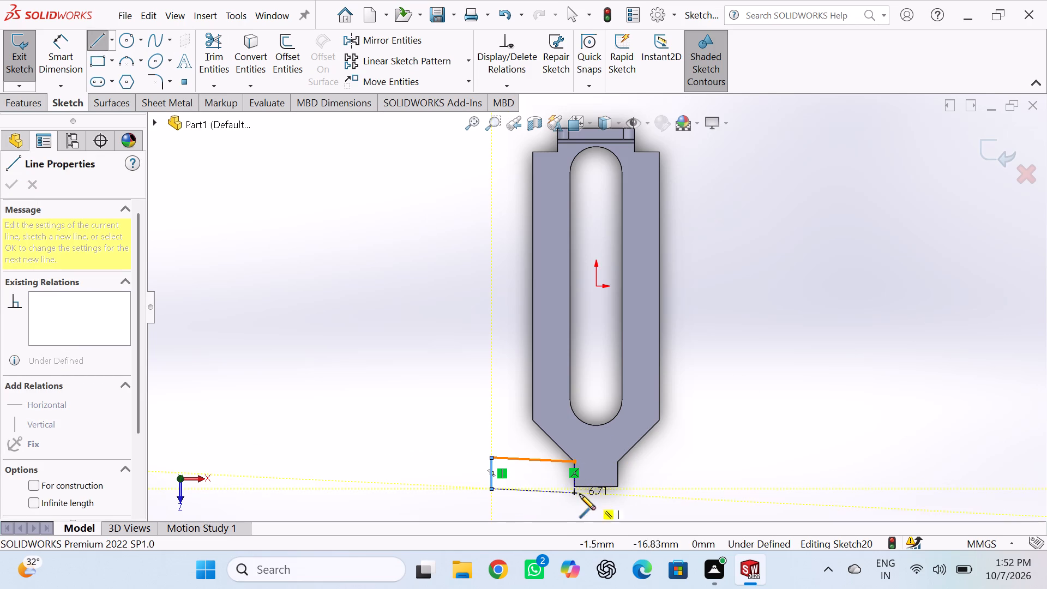
left_click(573, 487)
right_click(407, 372)
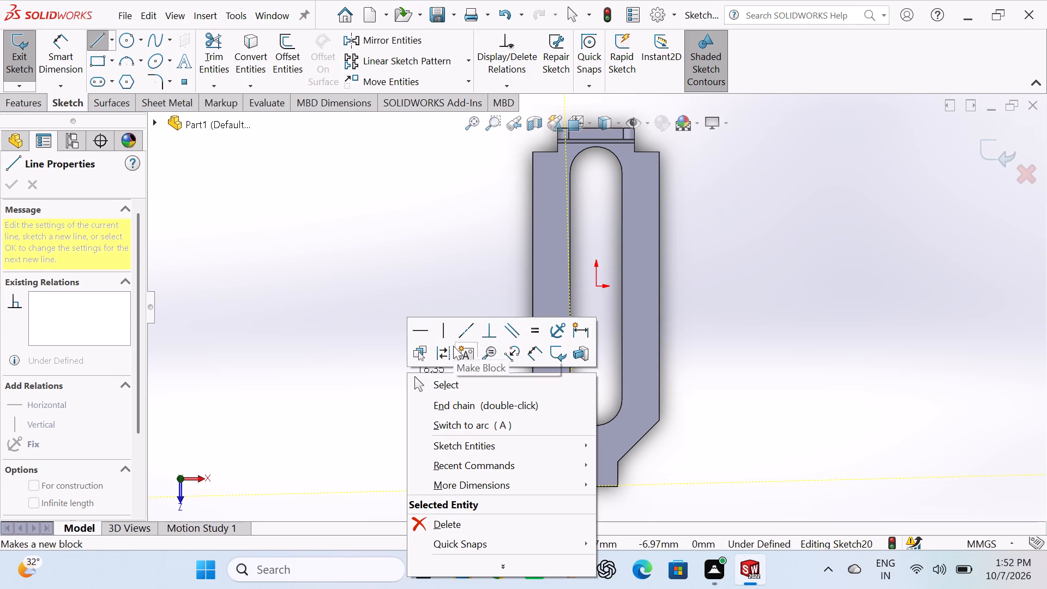
left_click(422, 387)
left_click(314, 386)
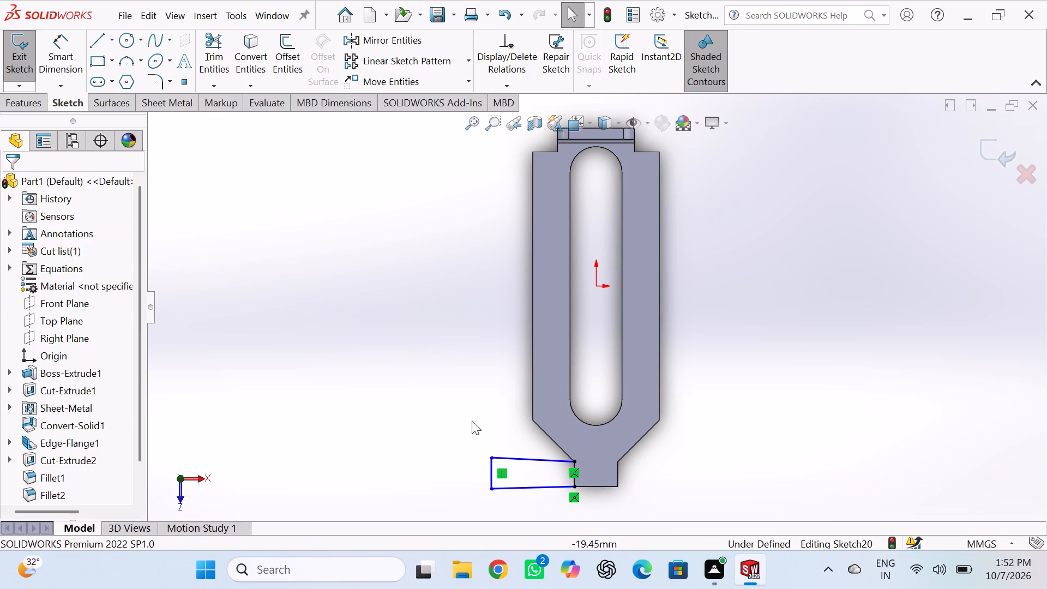
Add horizontal relations to the two long lines of the side extension outline.
left_click(549, 460)
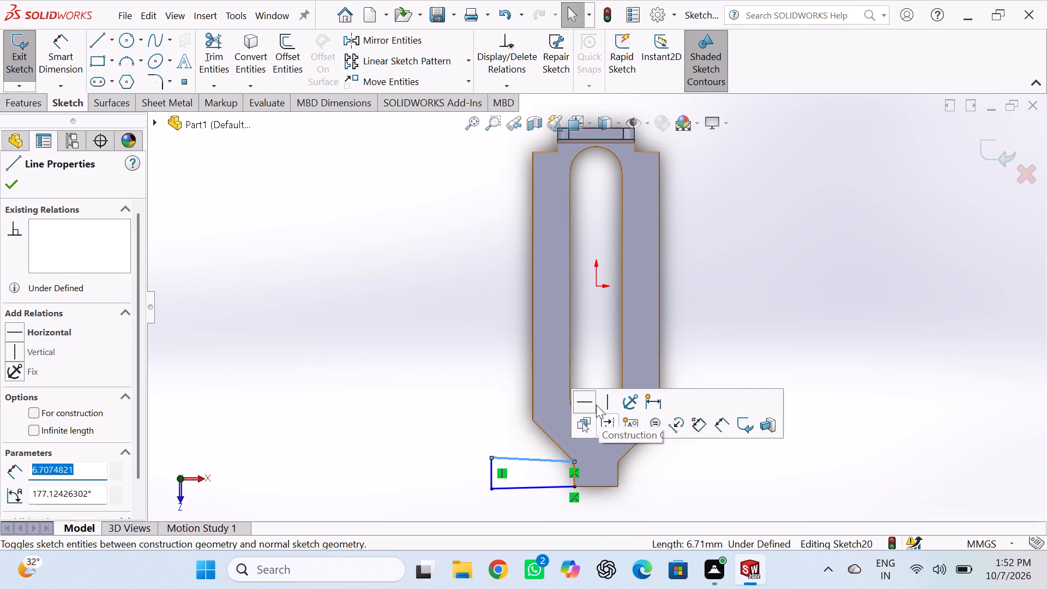
left_click(581, 401)
left_click(535, 489)
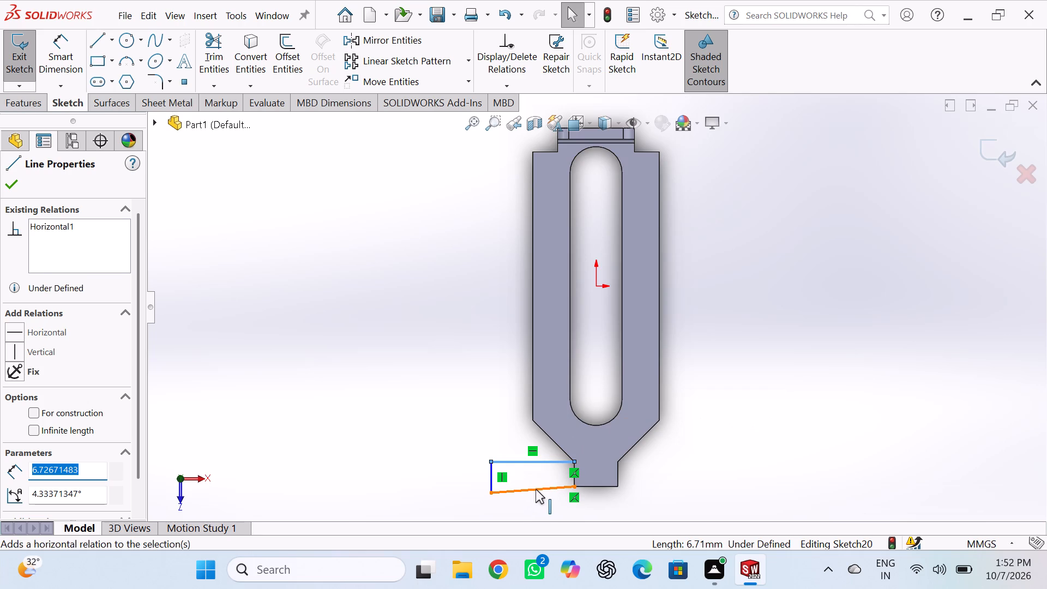
left_click(574, 429)
left_click(429, 425)
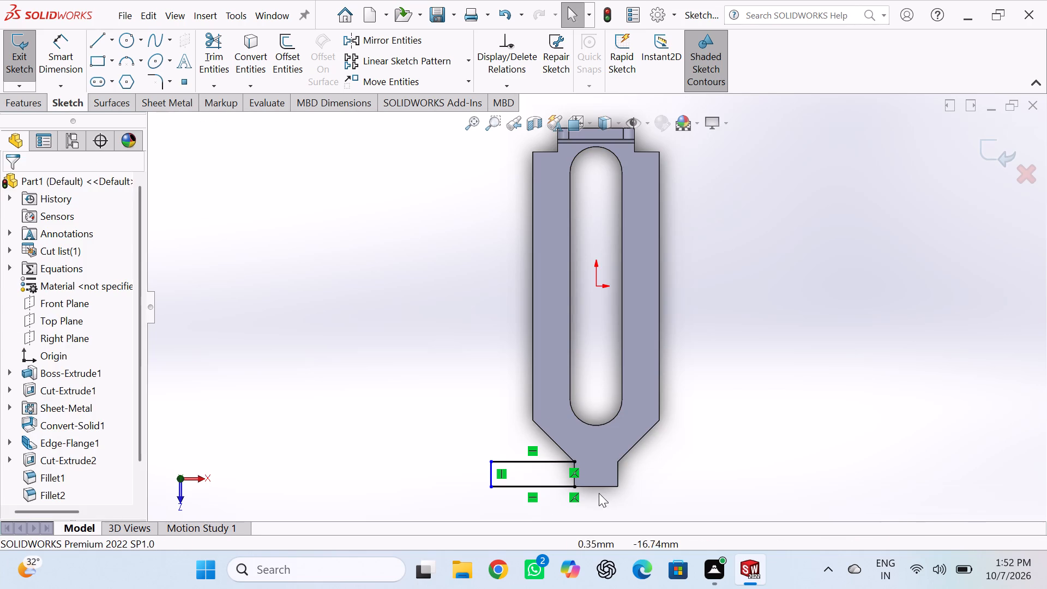
Close the side extension outline with a vertical line between its open ends along the end tab's side edge.
scroll(584, 484, "up", 2)
scroll(581, 480, "down", 10)
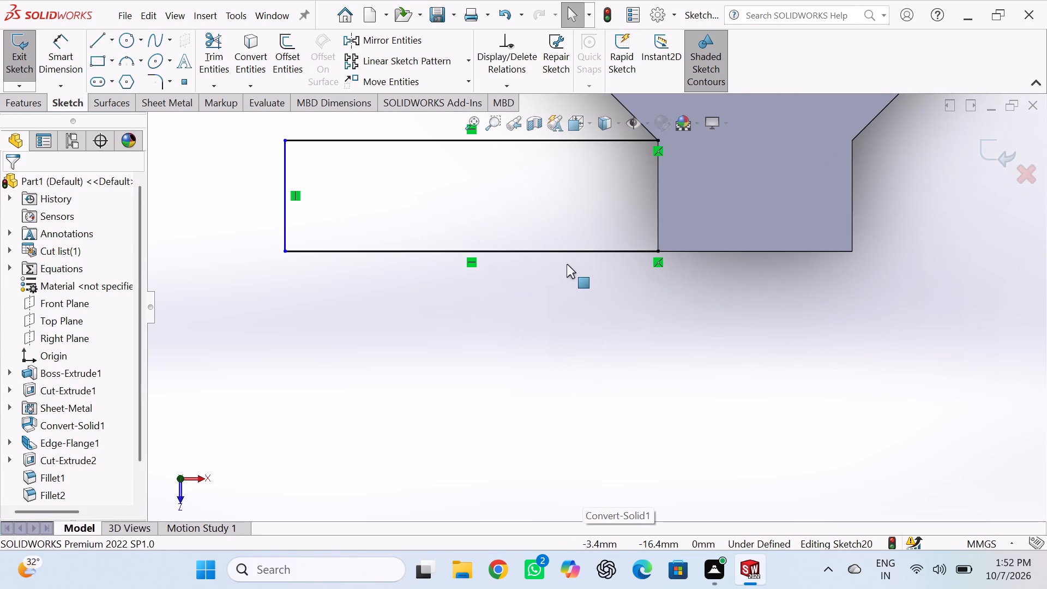
scroll(567, 264, "up", 2)
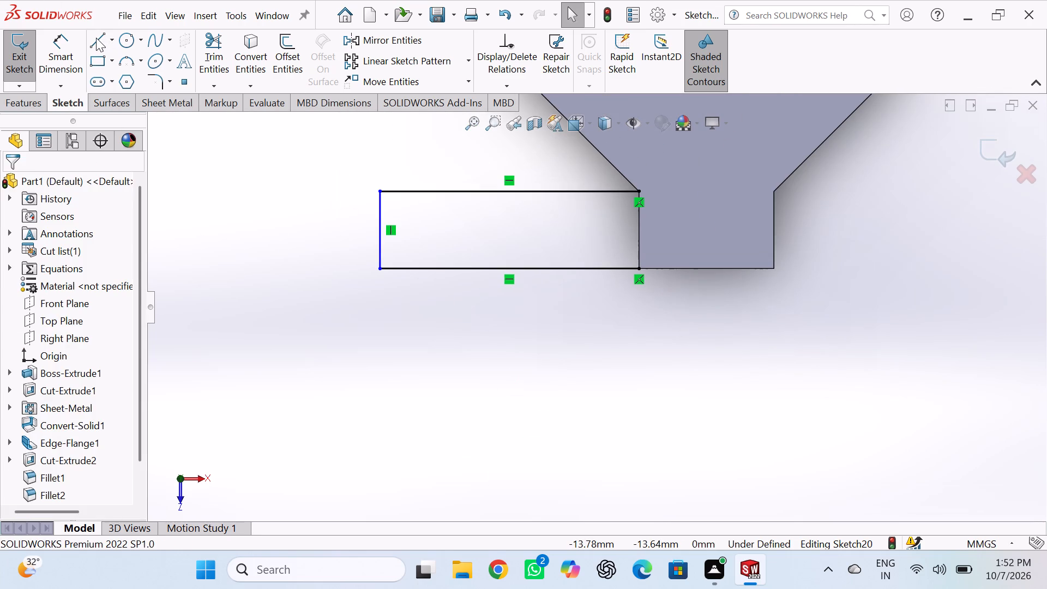
left_click(96, 38)
left_click(636, 189)
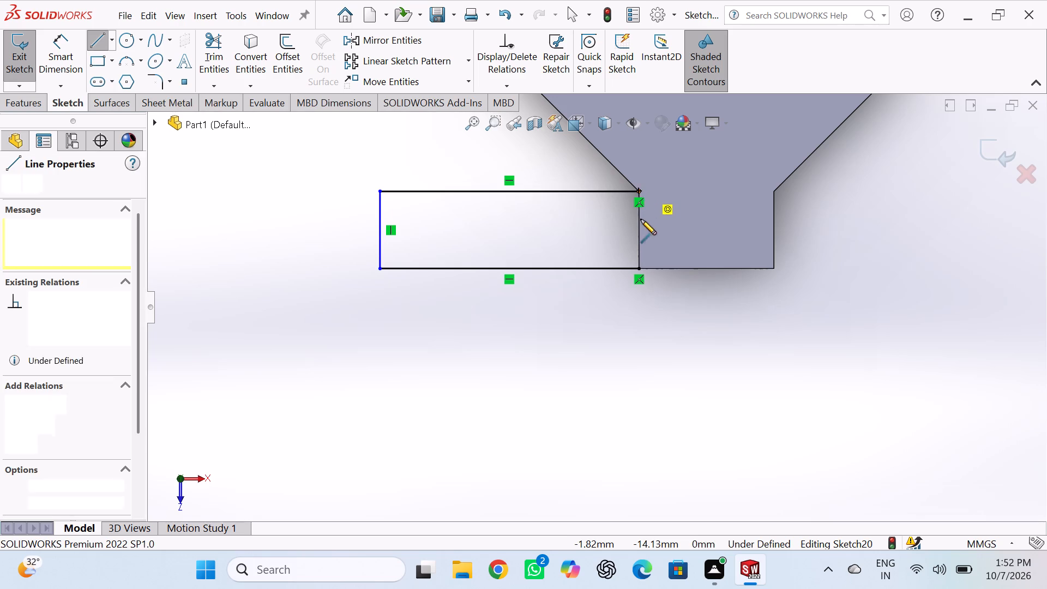
left_click(638, 269)
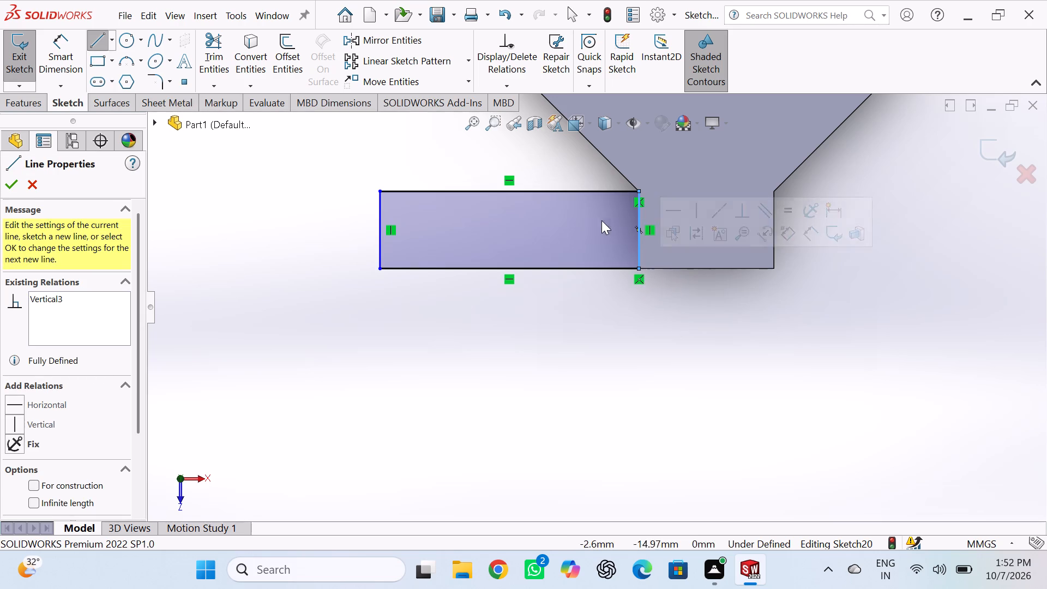
right_click(261, 218)
left_click(285, 226)
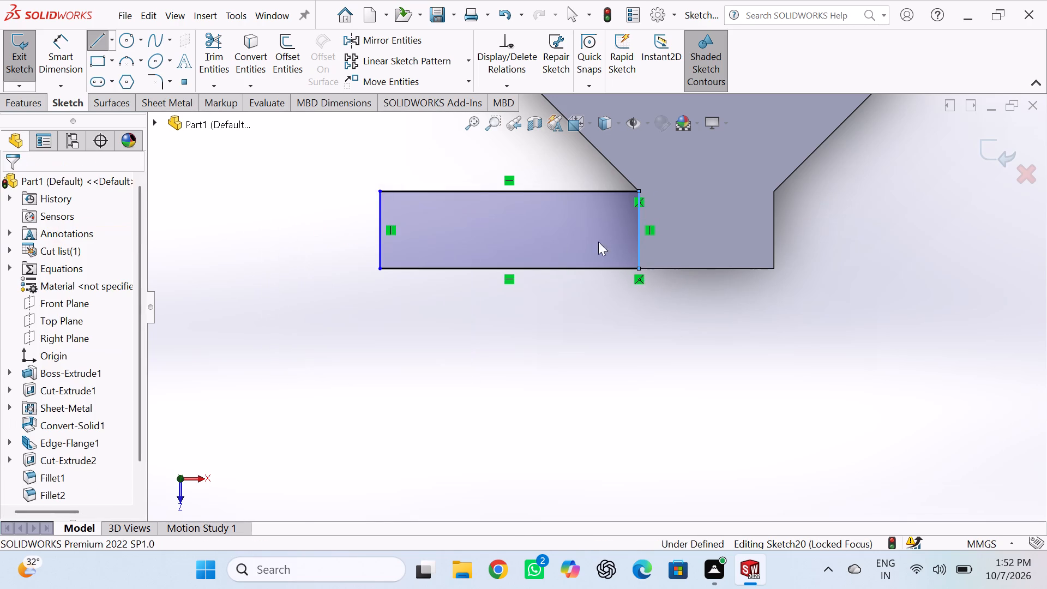
Dimension the side extension outline's length to 8.95 mm and finish the sketch.
scroll(610, 239, "up", 10)
scroll(616, 221, "down", 2)
scroll(617, 318, "down", 5)
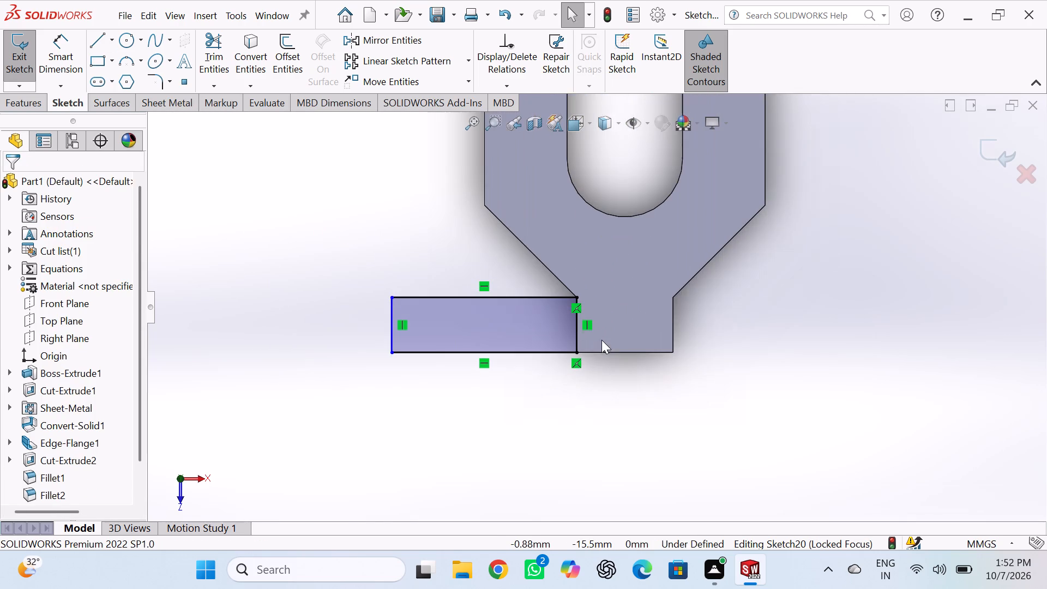
right_click_drag(350, 396, 304, 232)
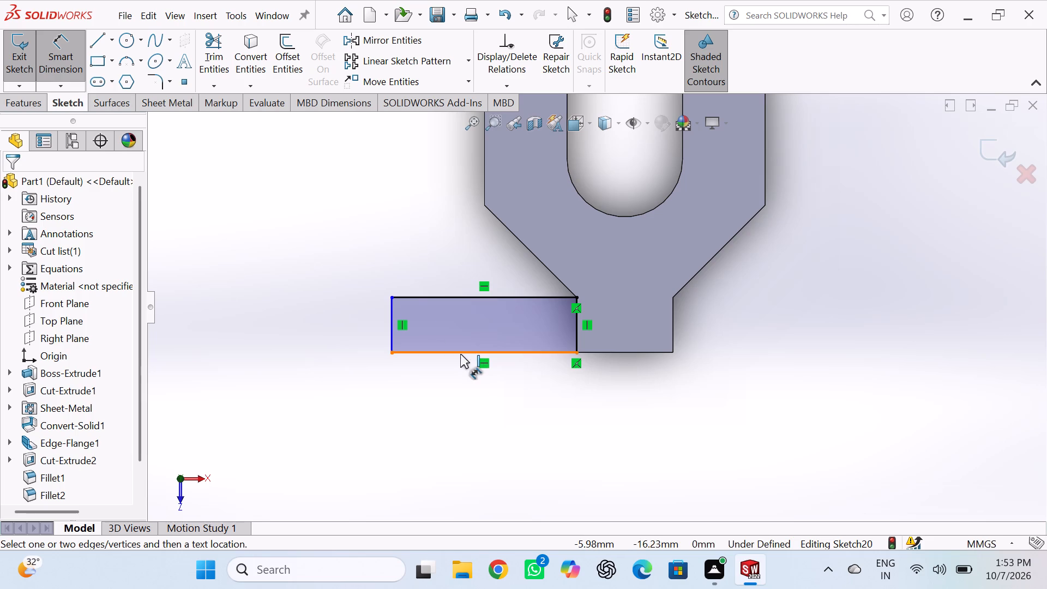
left_click(460, 354)
left_click(470, 407)
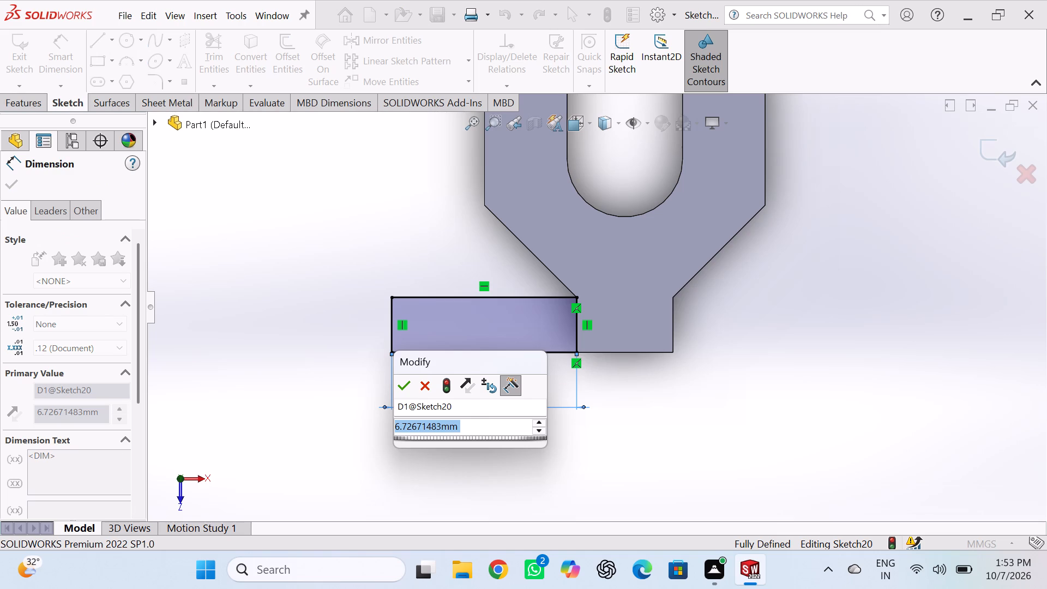
type("21")
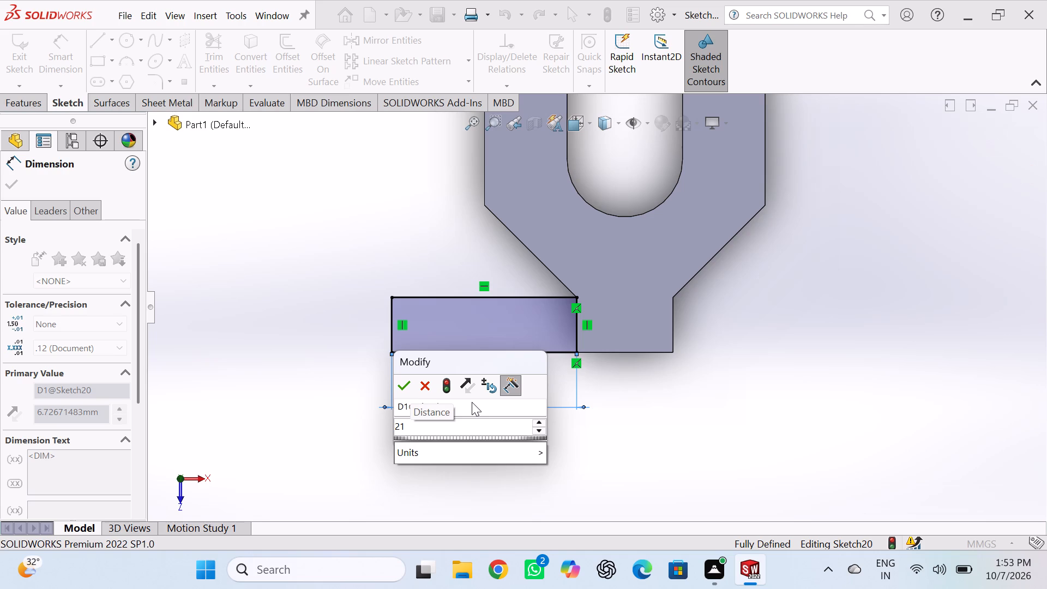
key("period")
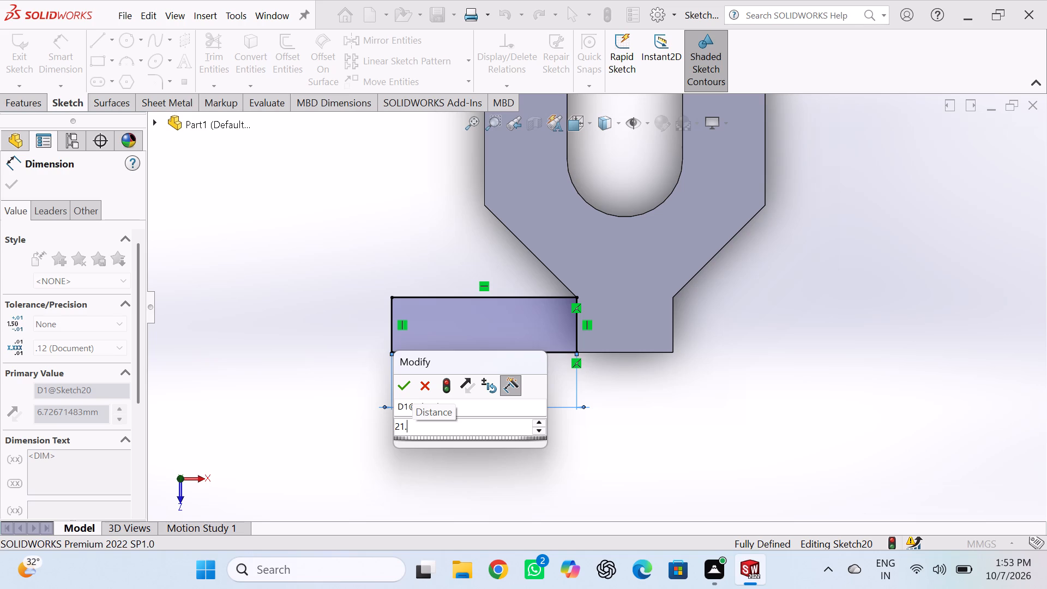
key("BackSpace")
key("BackSpace")
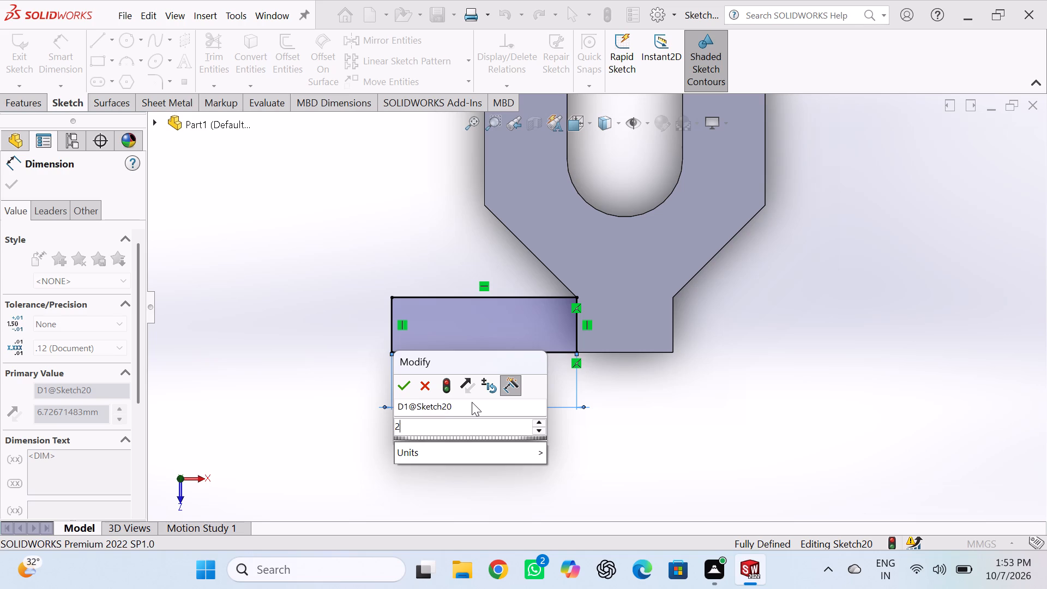
key("BackSpace")
type("8.95")
key("Return")
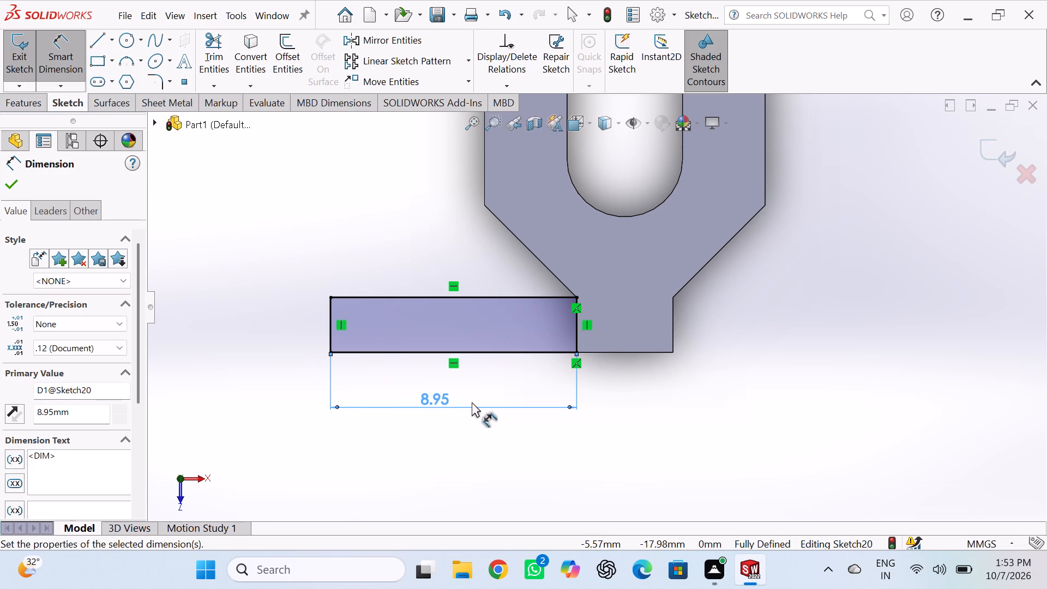
left_click(986, 148)
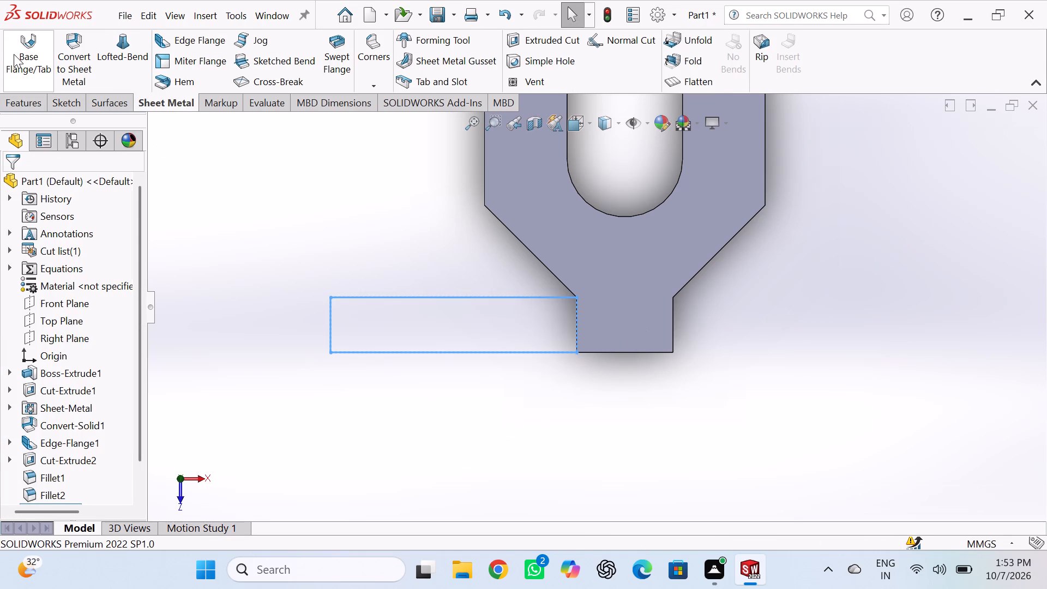
Create a merged 0.90 mm base flange tab from the closed side extension sketch.
left_click(22, 50)
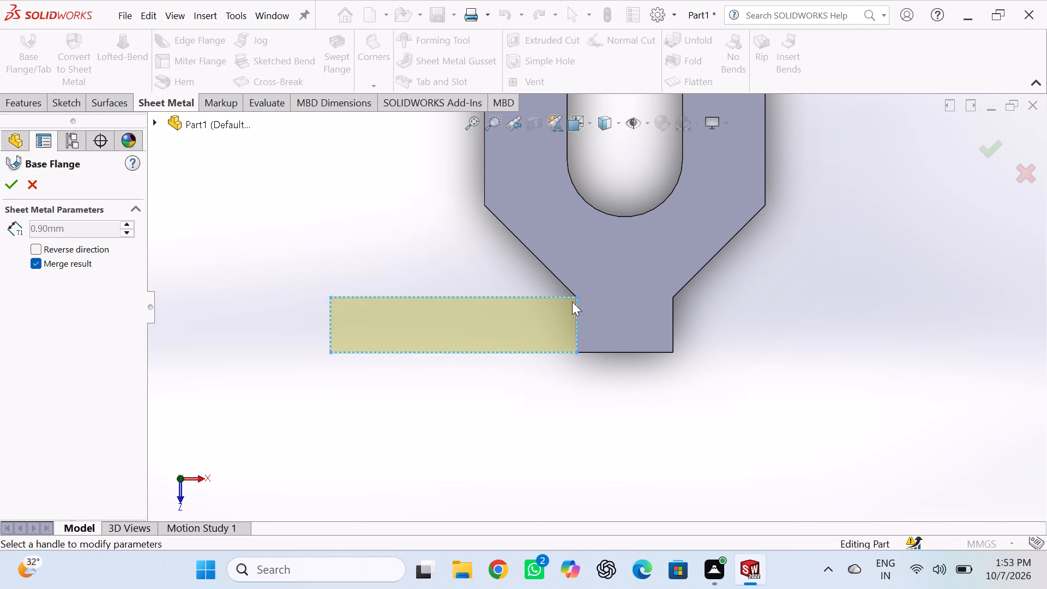
left_click(986, 150)
middle_click_drag(786, 311, 784, 273)
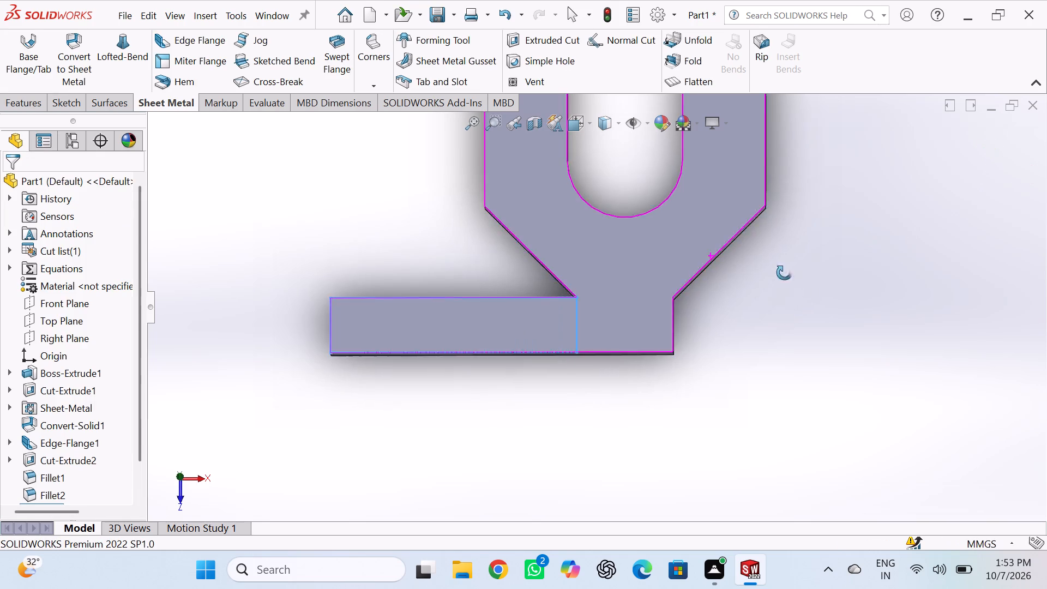
middle_click_drag(784, 273, 781, 203)
left_click(878, 323)
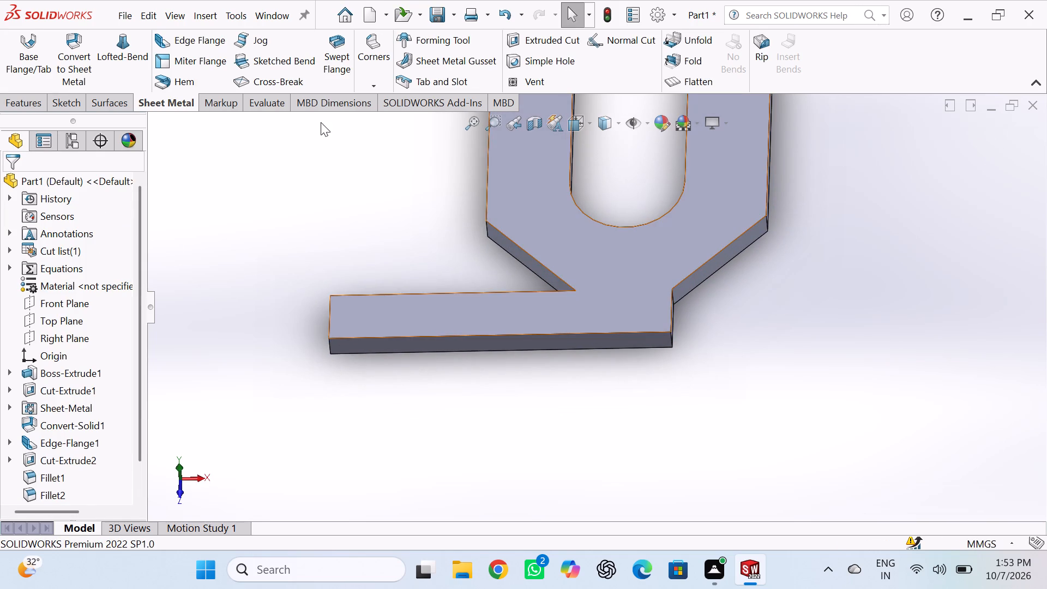
Start a sketched bend on the plate's top face and draw a vertical bend line where the side extension meets the end tab.
left_click(266, 56)
left_click(514, 312)
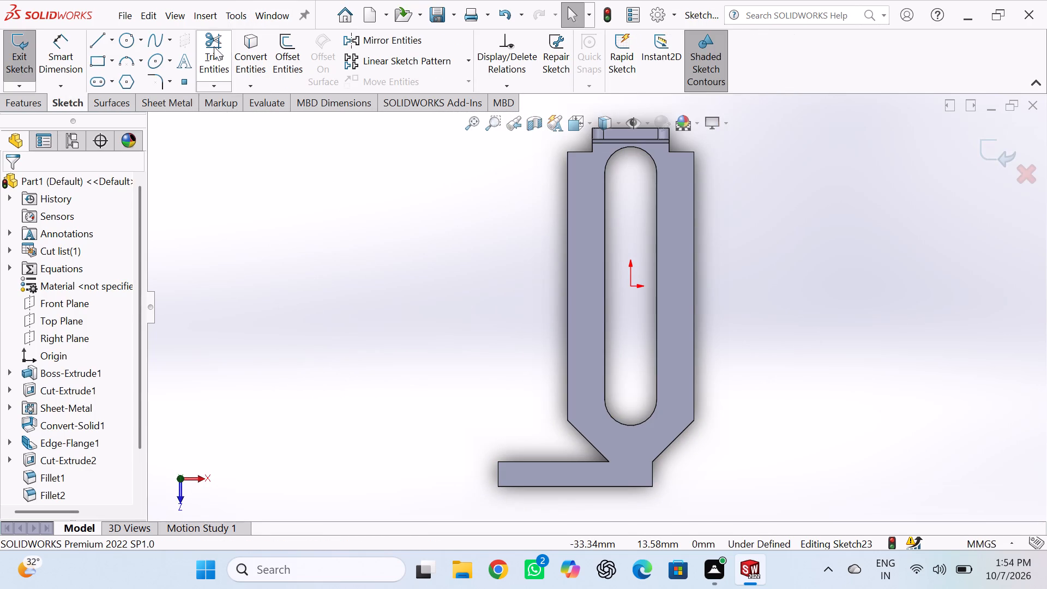
left_click(97, 41)
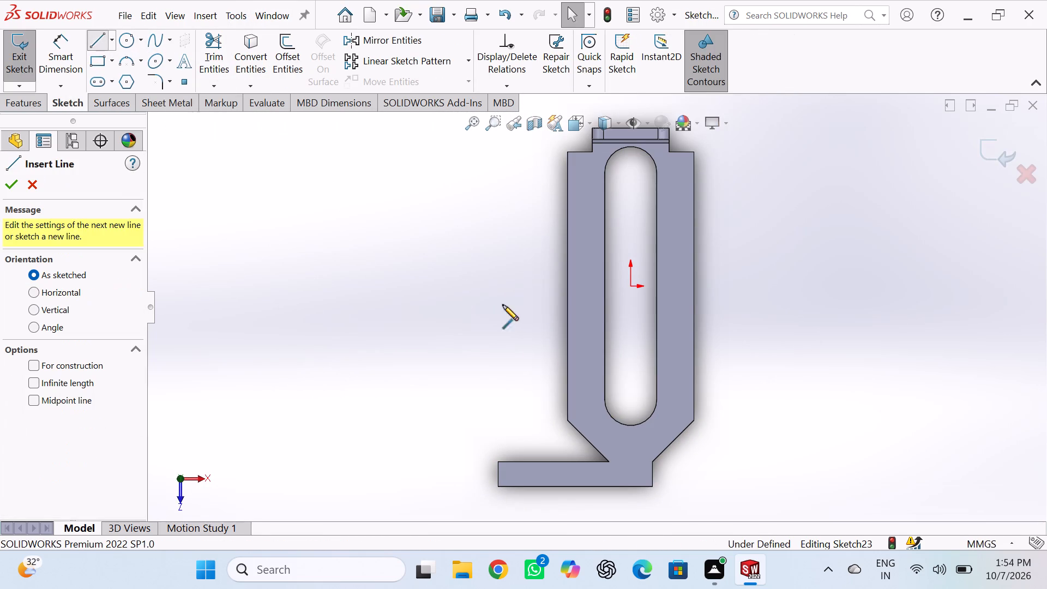
scroll(613, 465, "down", 4)
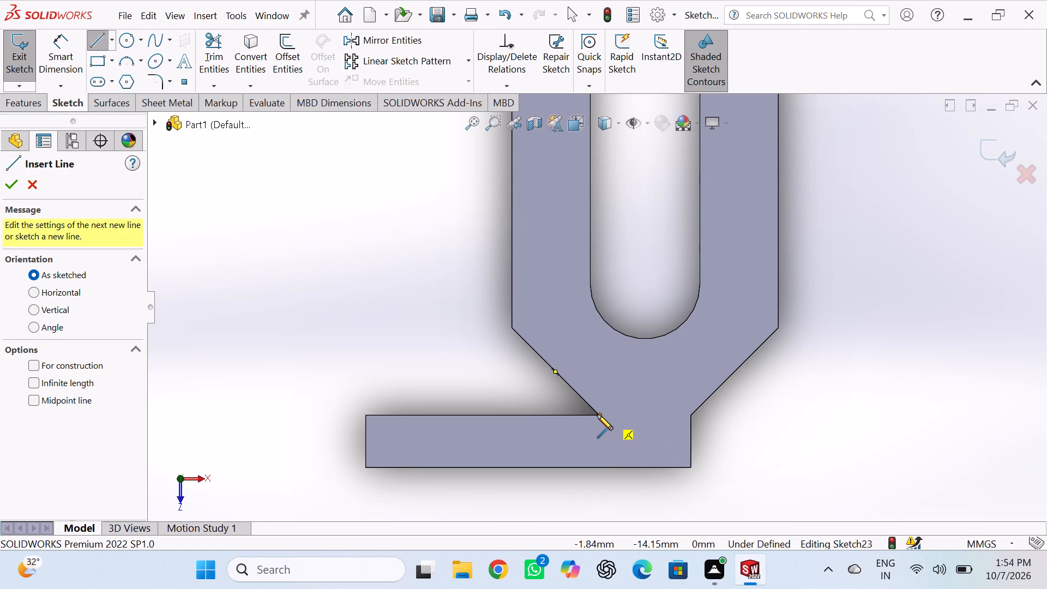
left_click(599, 415)
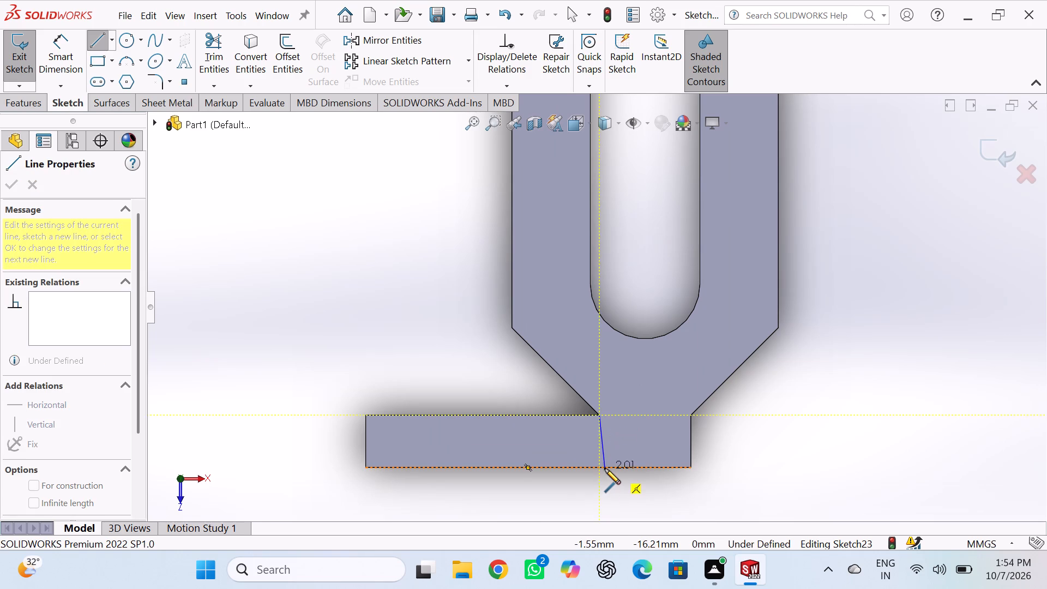
left_click(599, 466)
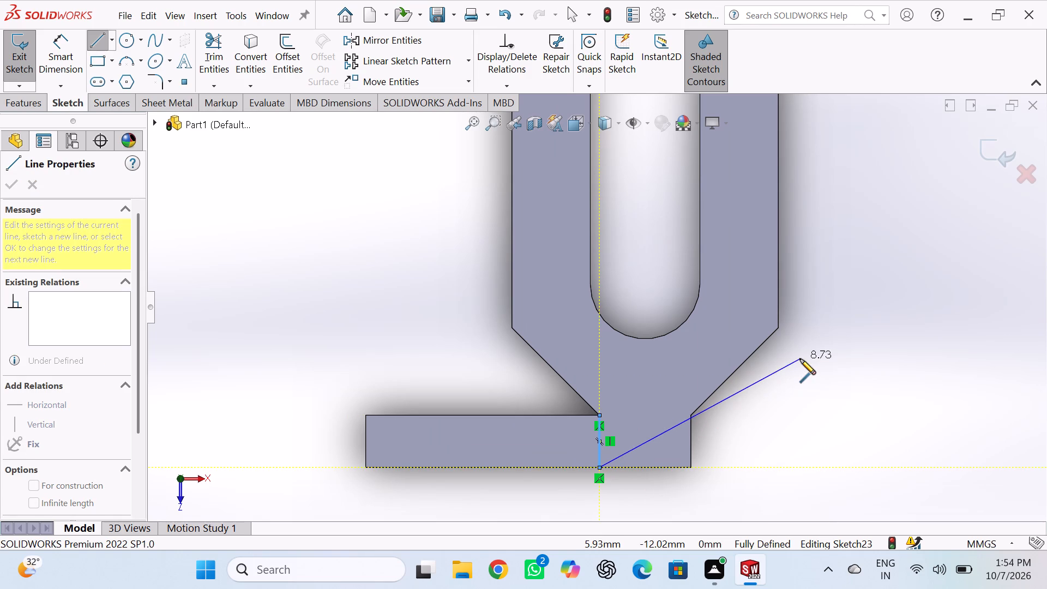
right_click(800, 359)
left_click(815, 366)
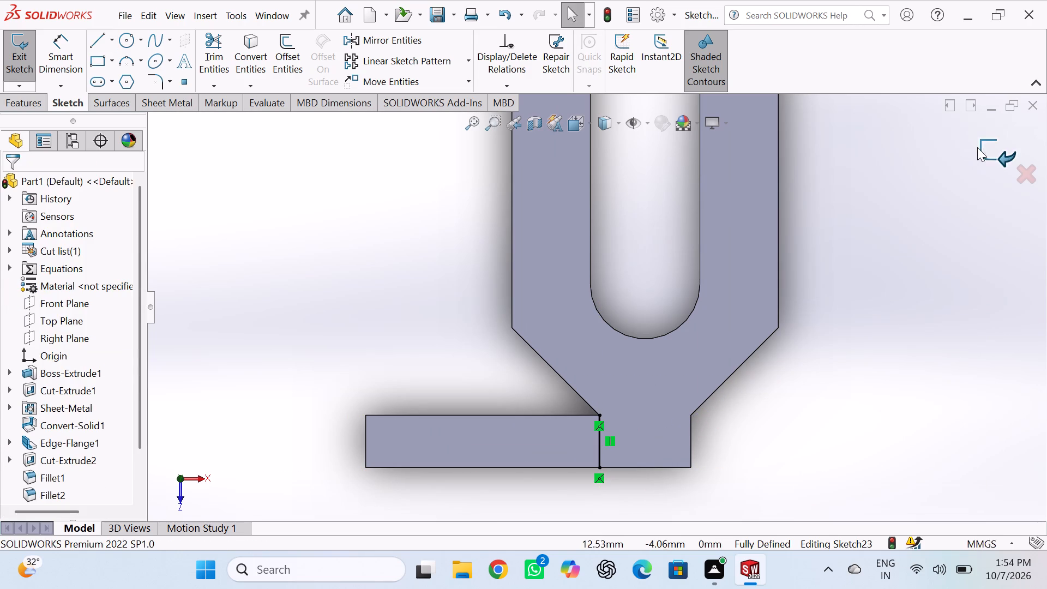
left_click(978, 147)
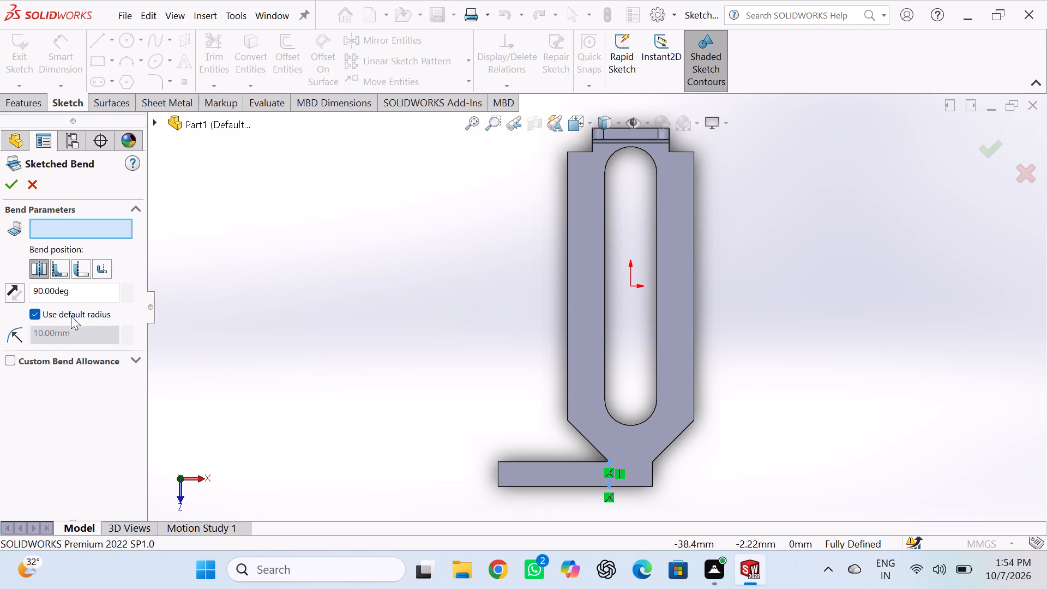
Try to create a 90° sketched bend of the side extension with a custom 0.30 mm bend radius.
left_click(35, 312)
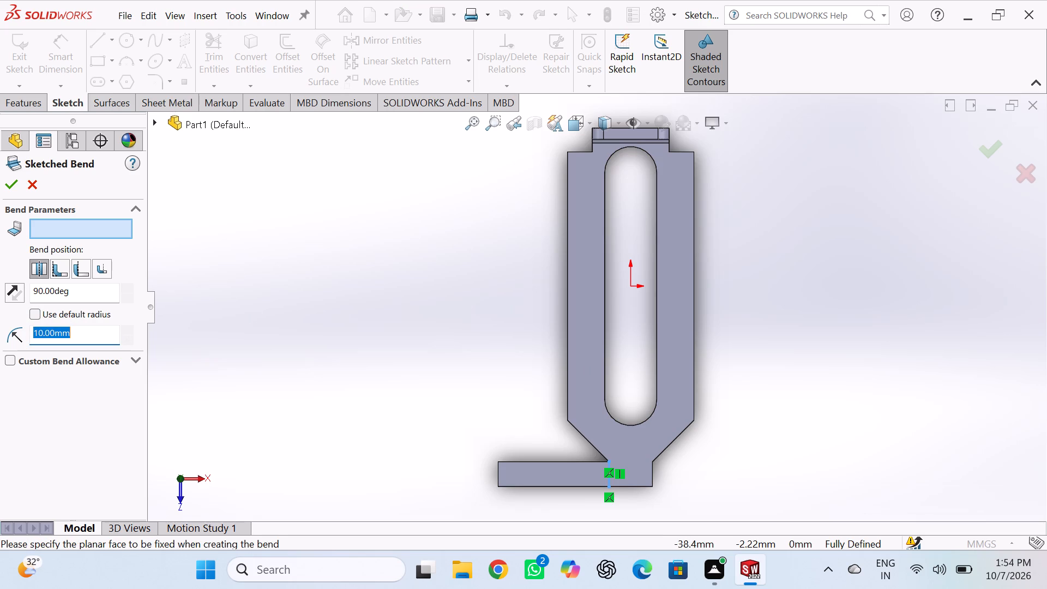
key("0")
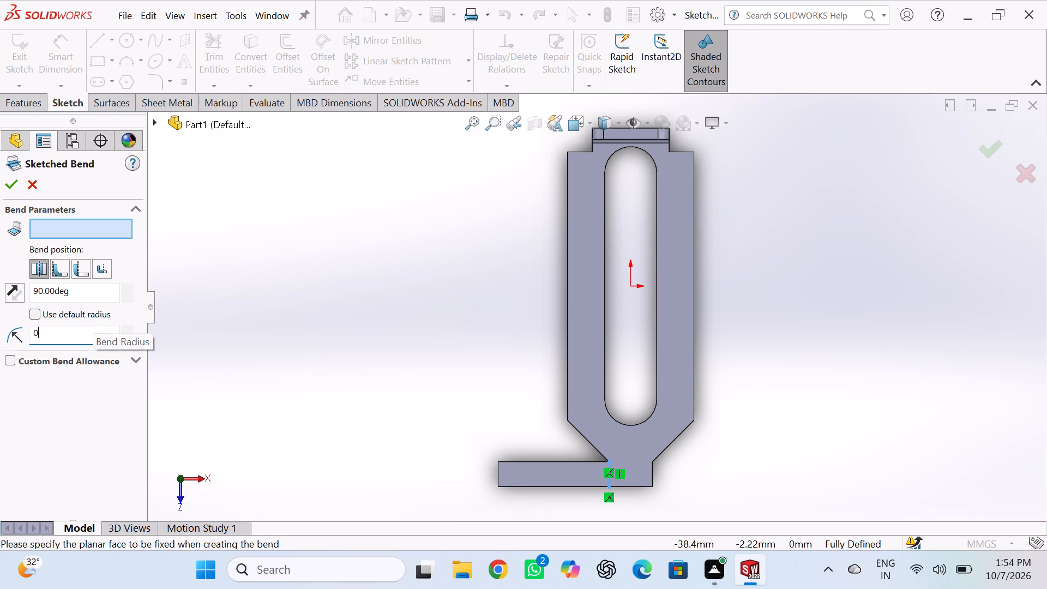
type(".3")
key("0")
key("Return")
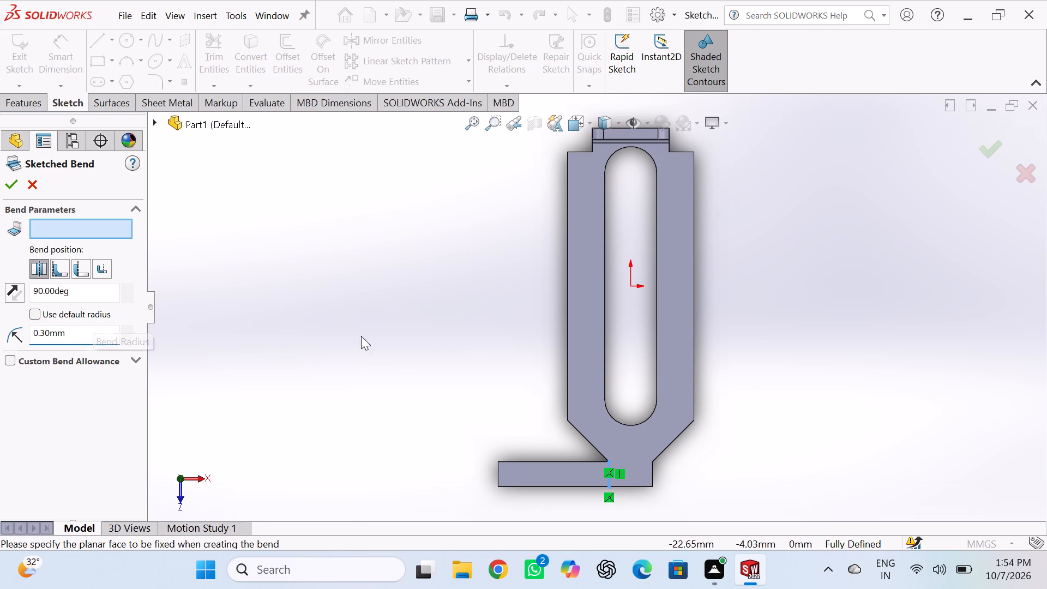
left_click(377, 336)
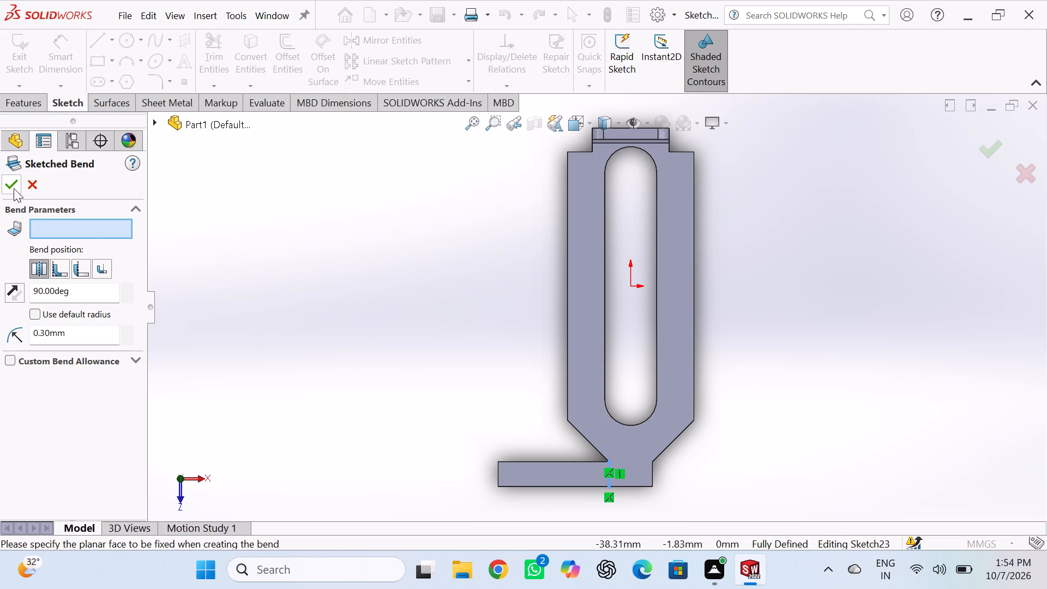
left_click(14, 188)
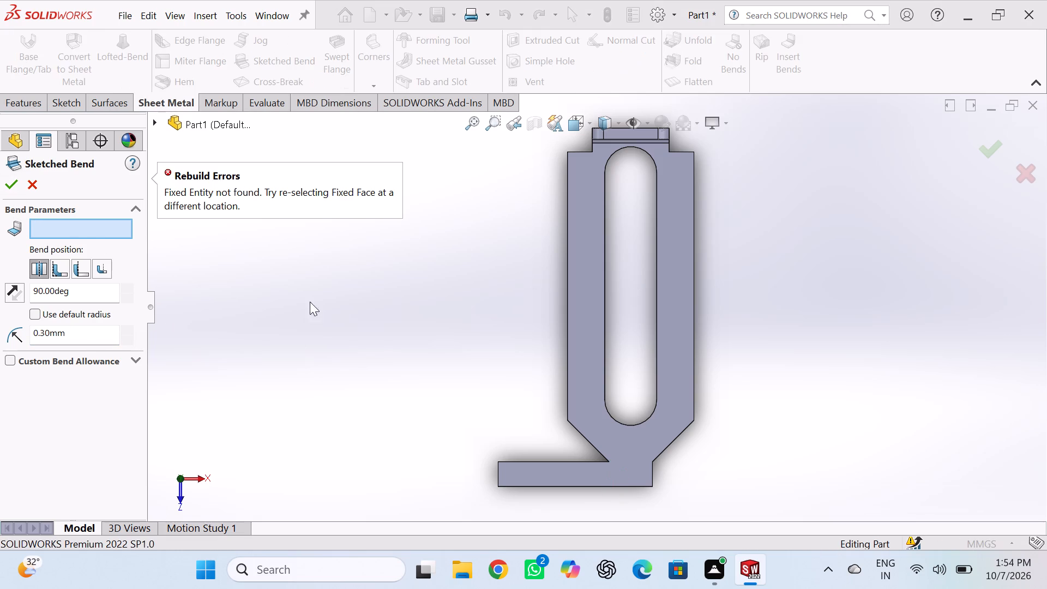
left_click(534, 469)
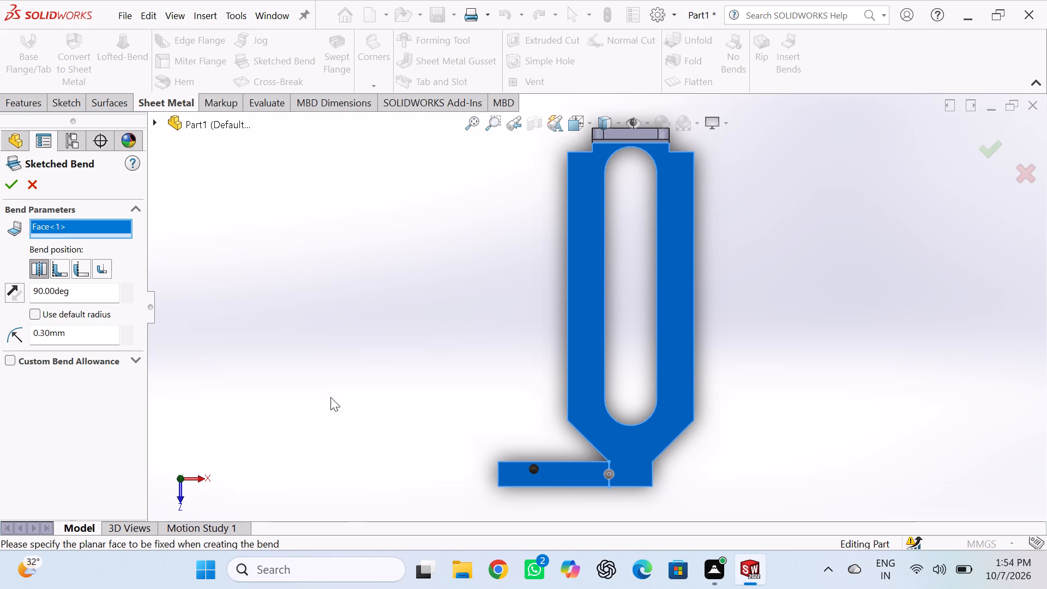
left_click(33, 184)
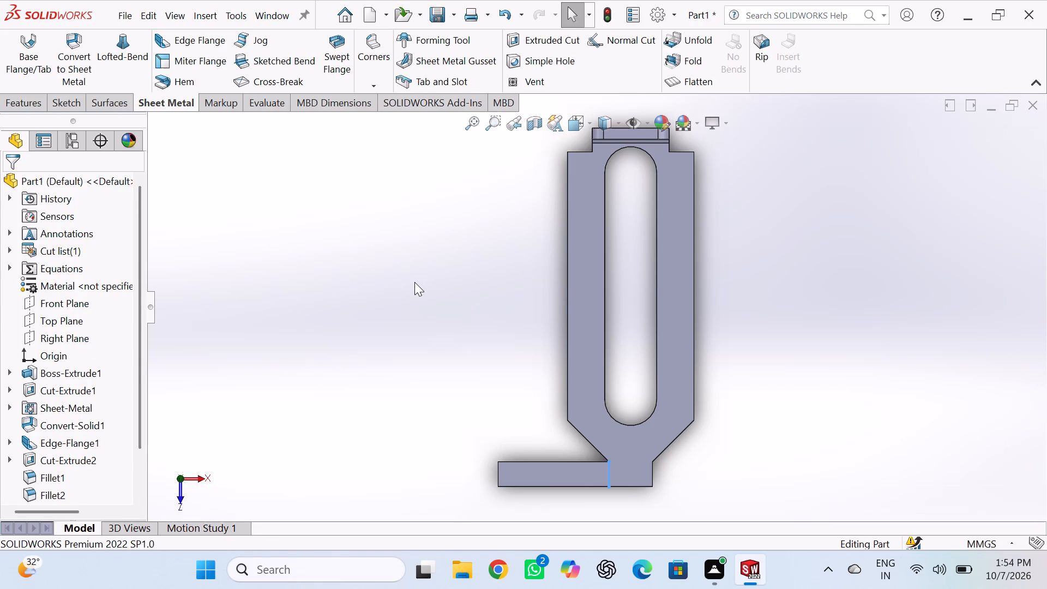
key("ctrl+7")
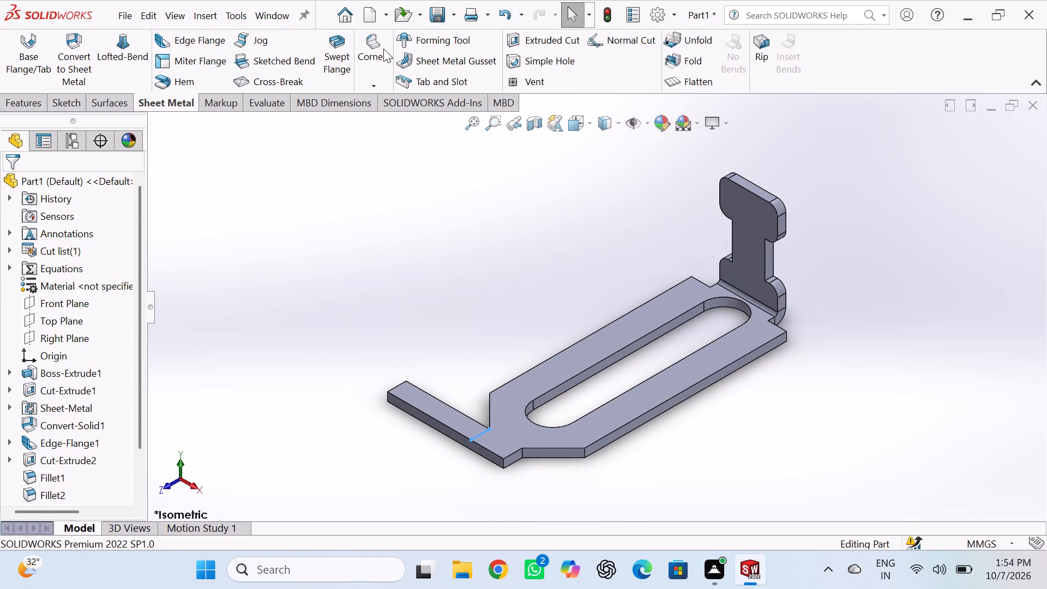
Create a 90° sketched bend at the drawn line, holding the side extension face fixed, with material-inside bend position and a custom 0.30 mm radius.
left_click(262, 65)
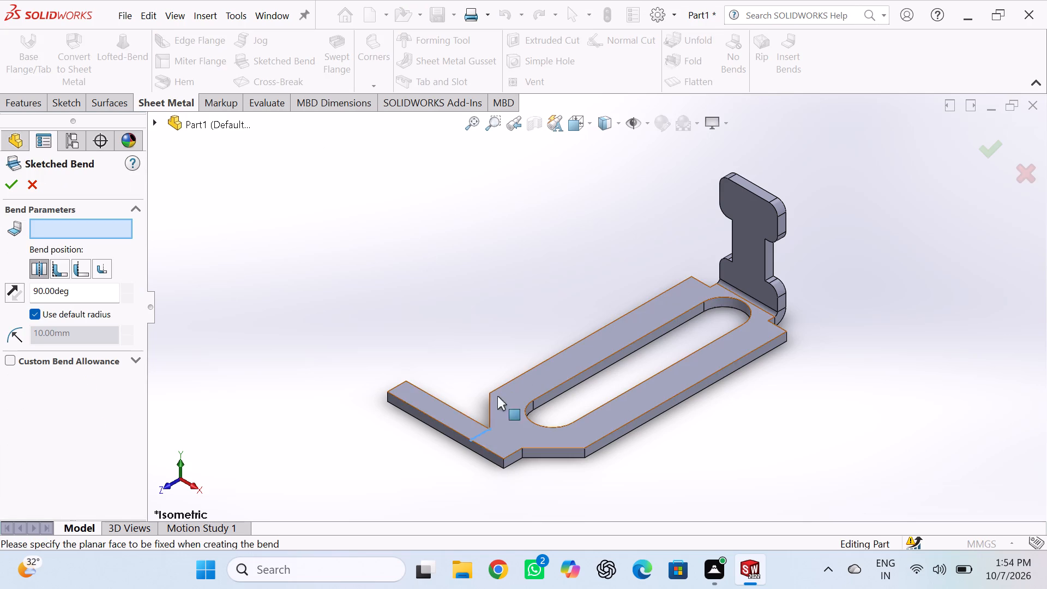
left_click(466, 422)
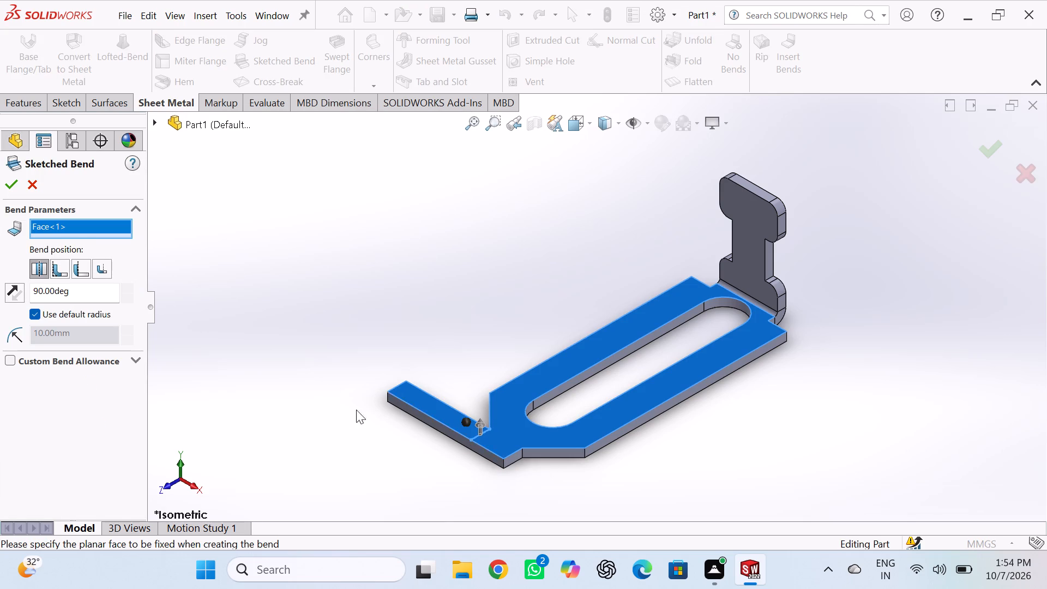
left_click(37, 310)
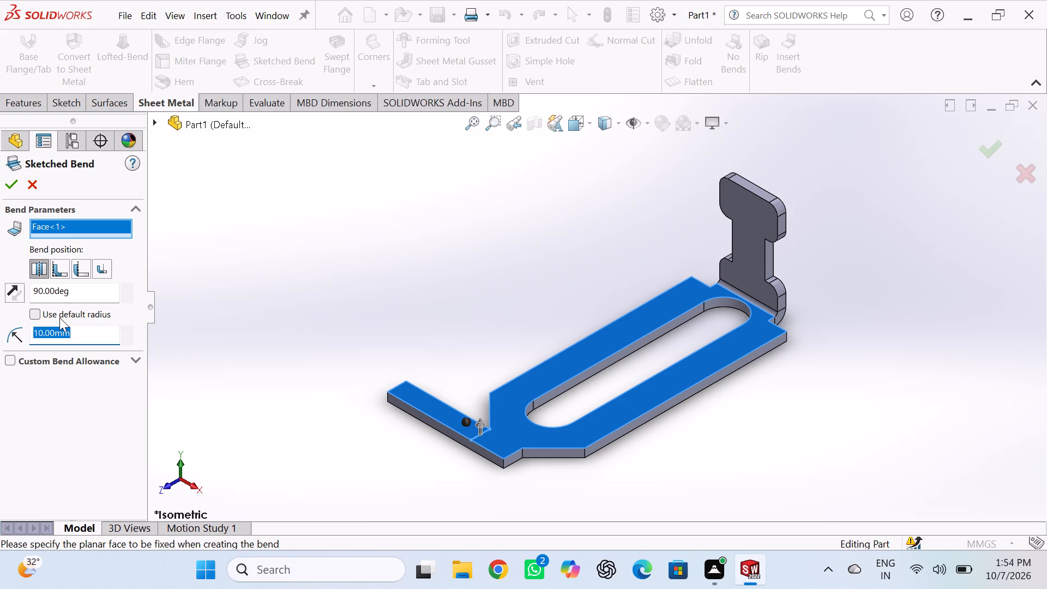
type("0,3")
key("Return")
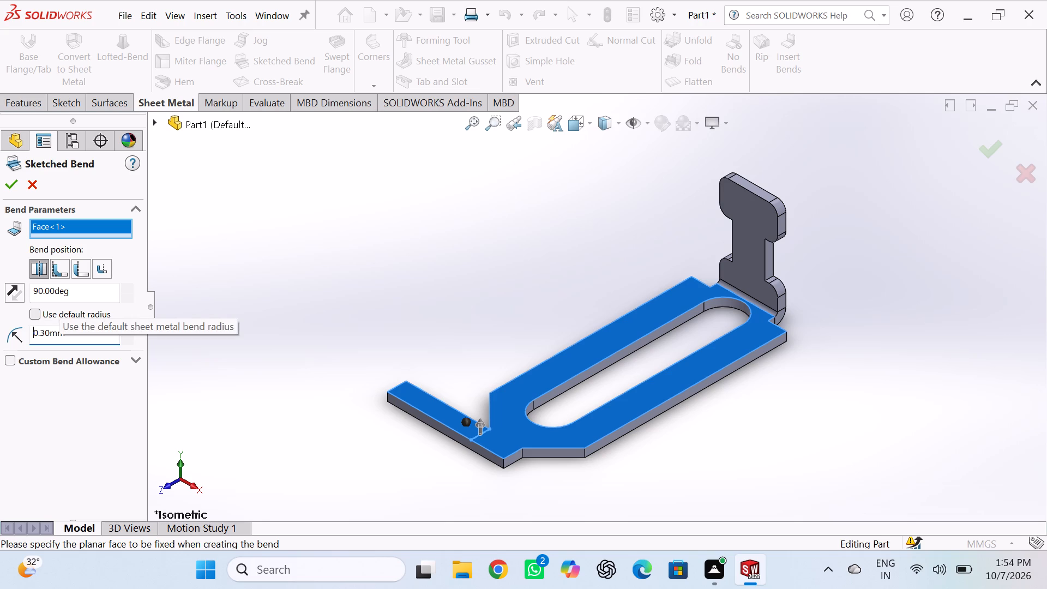
left_click(63, 273)
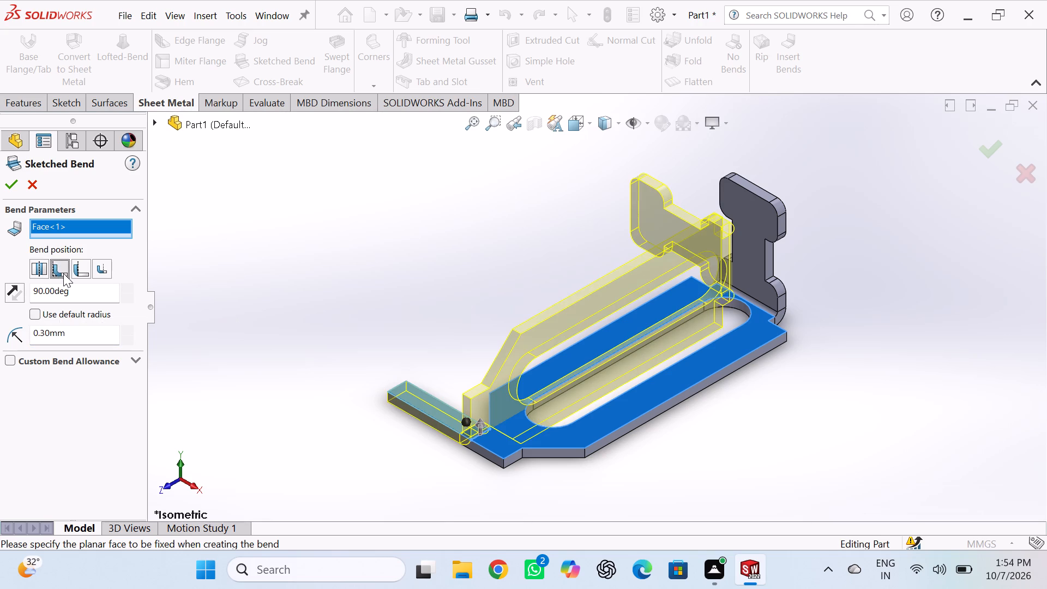
left_click(39, 268)
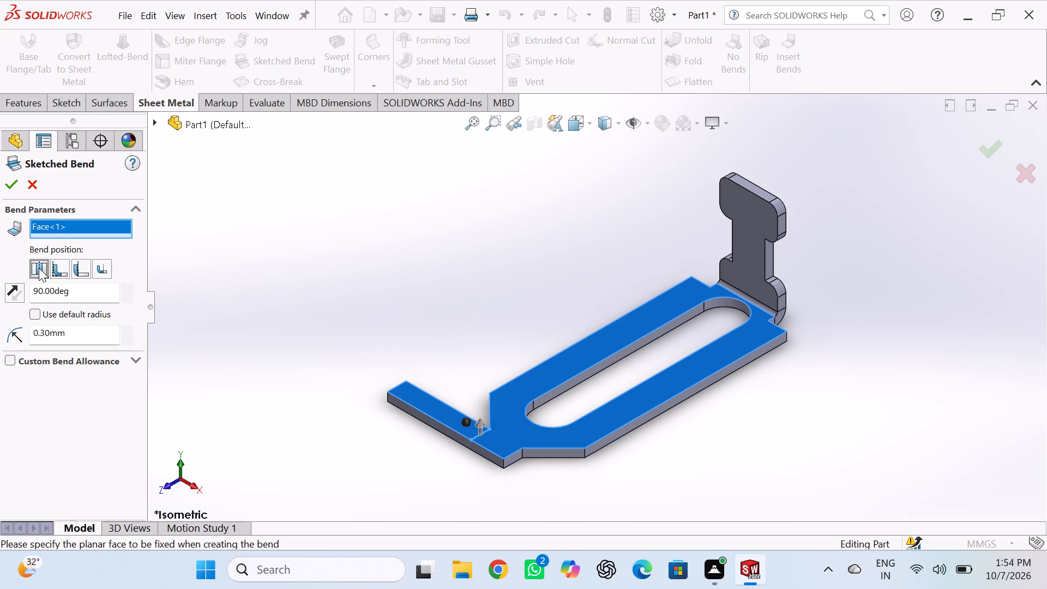
left_click(55, 268)
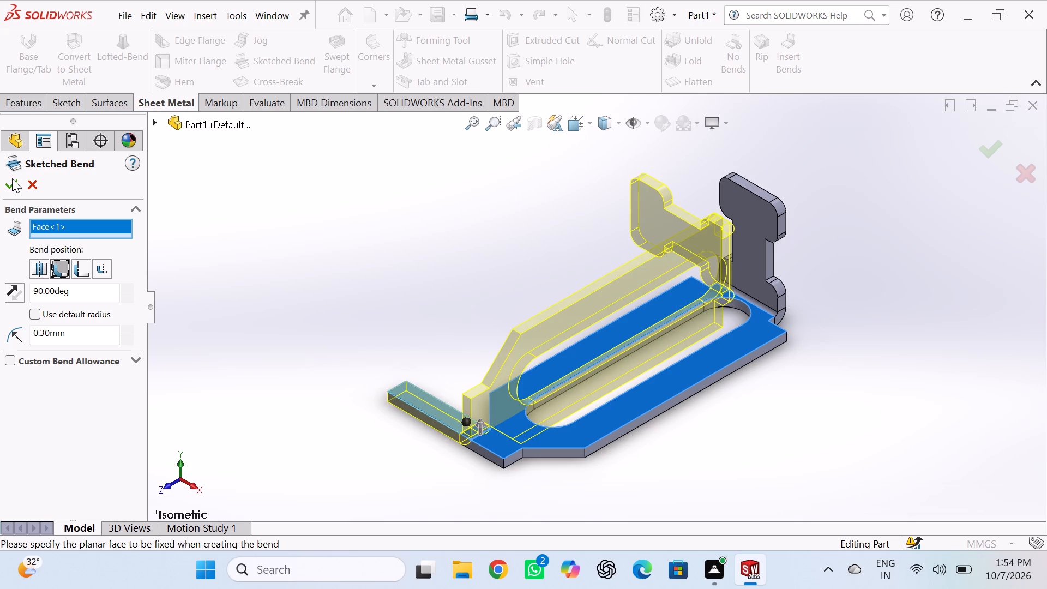
left_click(12, 178)
Examine the bent side extension and its relation to the slotted plate and flange from several angles.
left_click(298, 311)
middle_click_drag(307, 309, 322, 317)
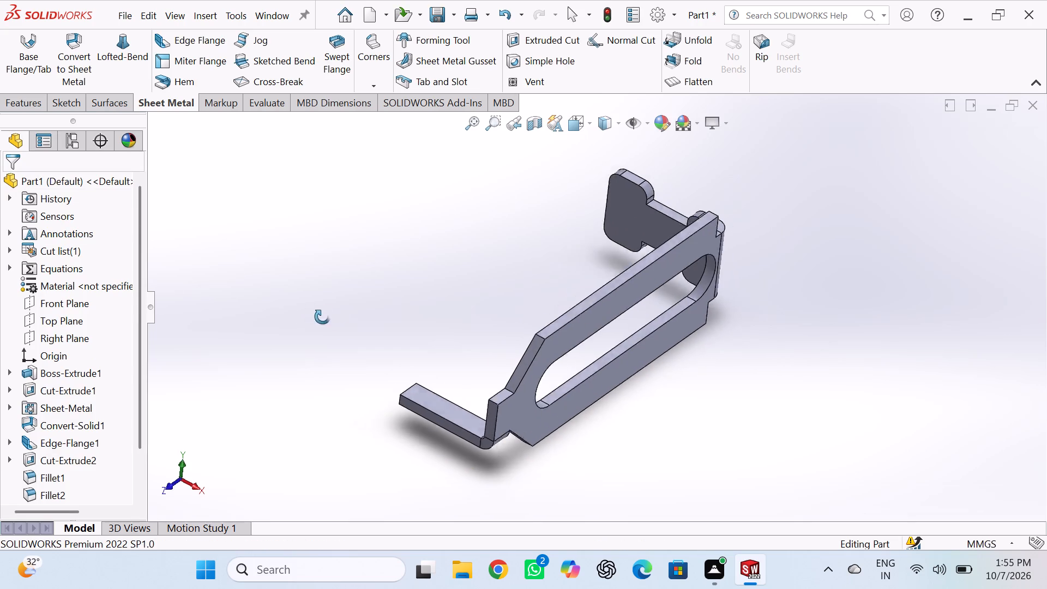
middle_click_drag(322, 317, 431, 363)
middle_click_drag(267, 329, 317, 297)
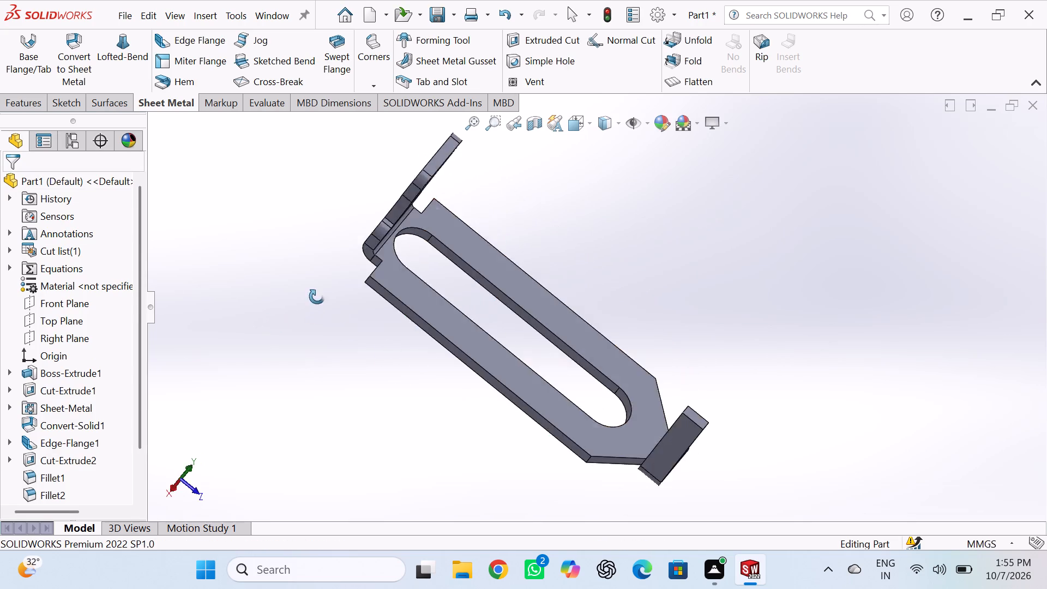
middle_click_drag(317, 297, 240, 178)
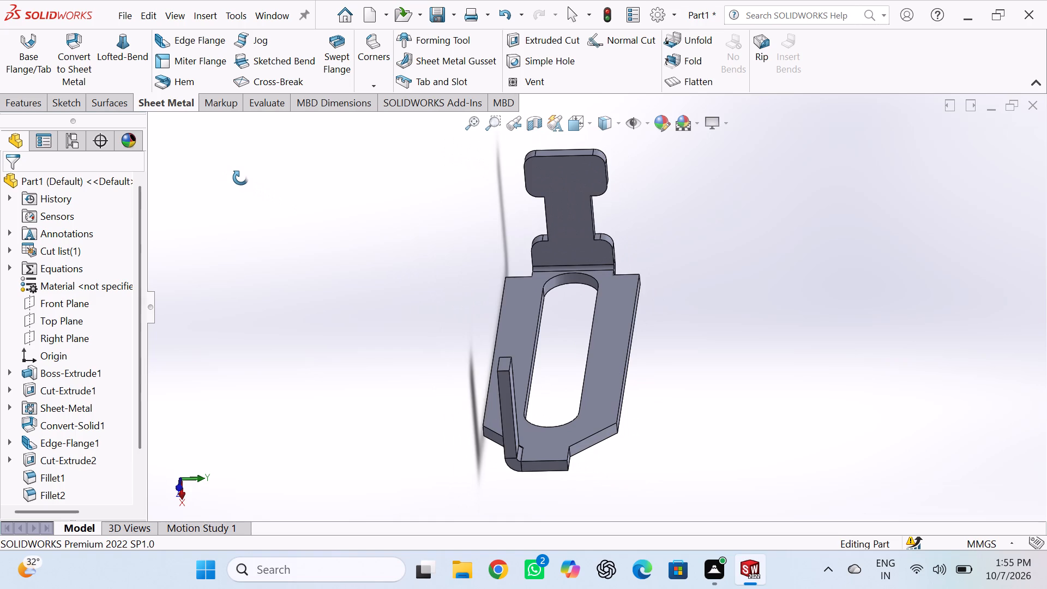
middle_click_drag(240, 178, 243, 178)
left_click(245, 201)
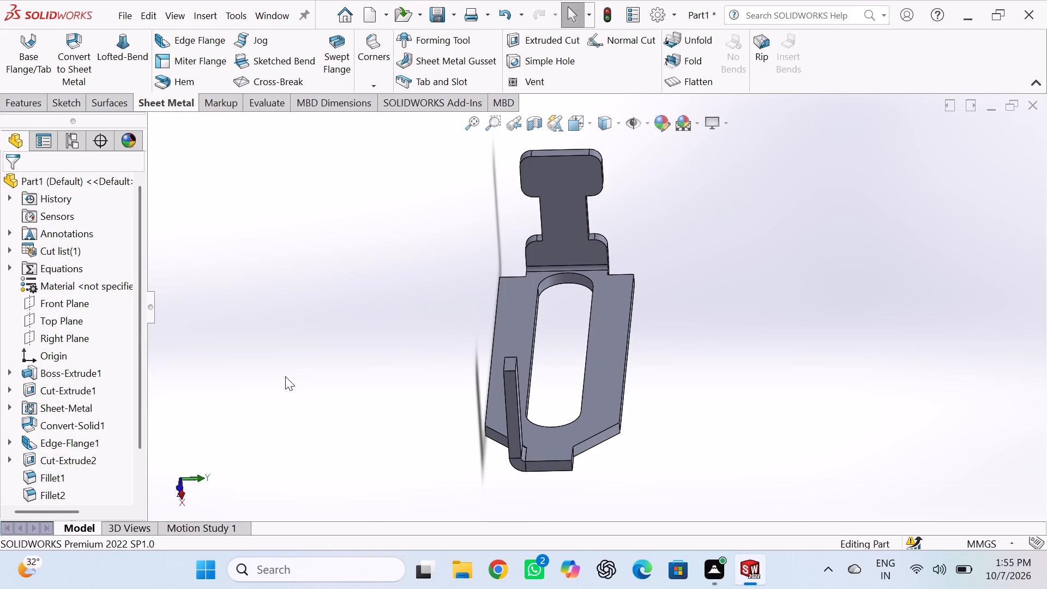
middle_click(398, 360)
scroll(412, 259, "down", 1)
middle_click_drag(412, 259, 414, 259)
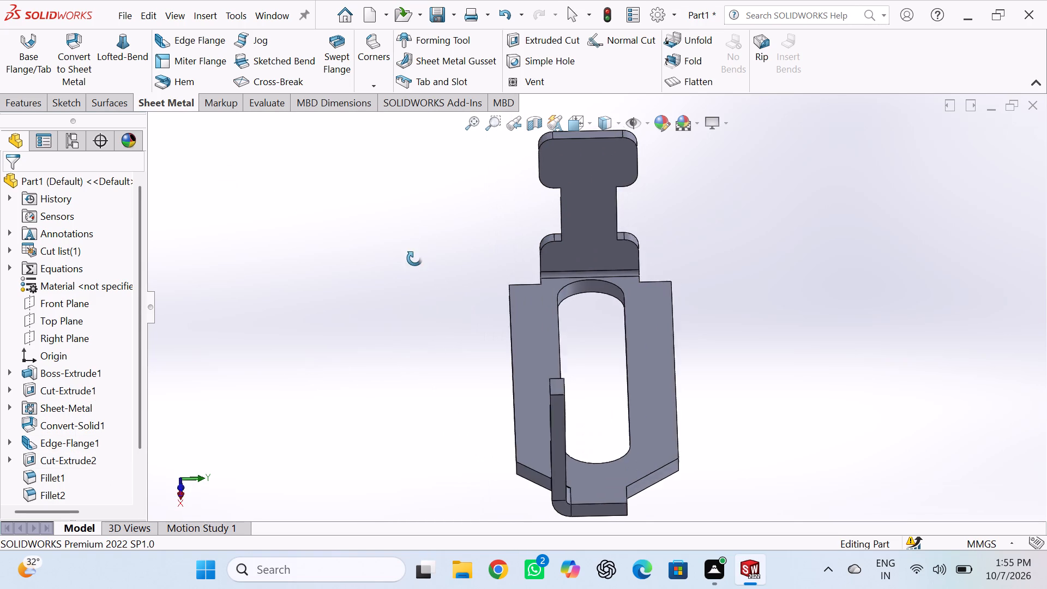
middle_click_drag(414, 259, 389, 253)
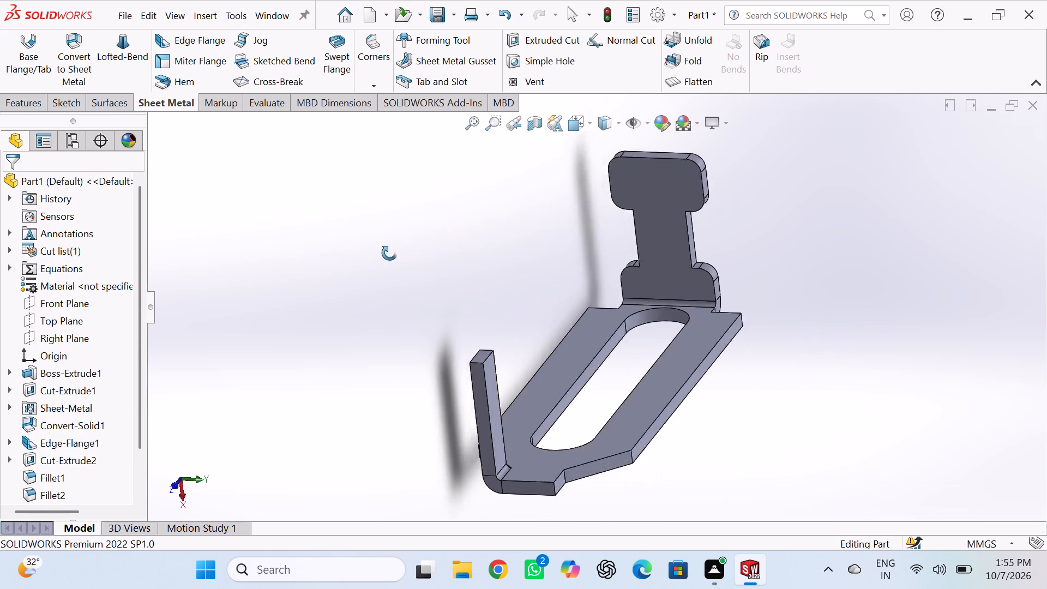
middle_click_drag(389, 253, 466, 256)
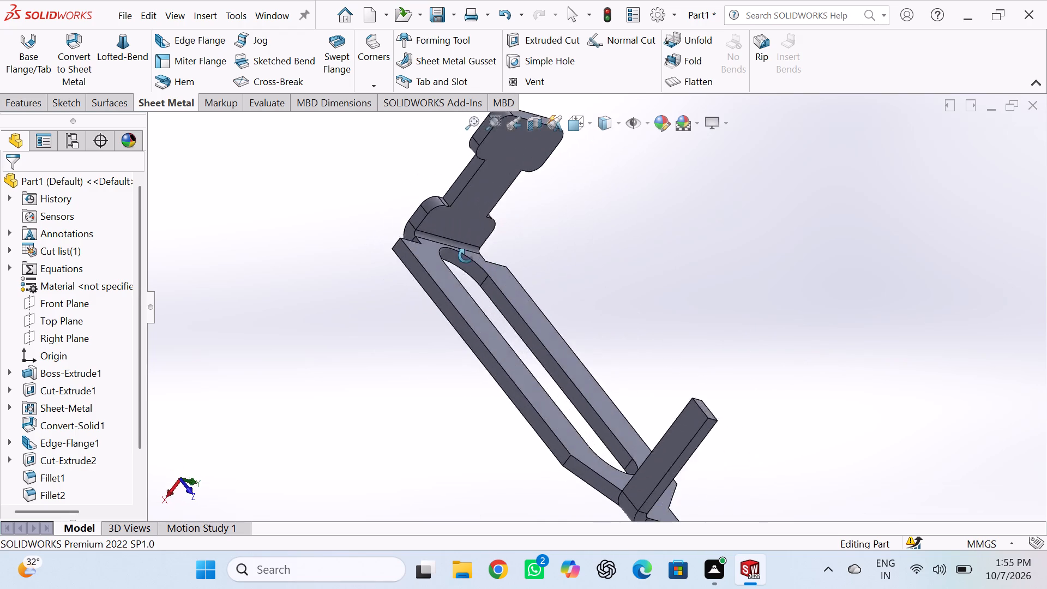
middle_click_drag(466, 256, 398, 238)
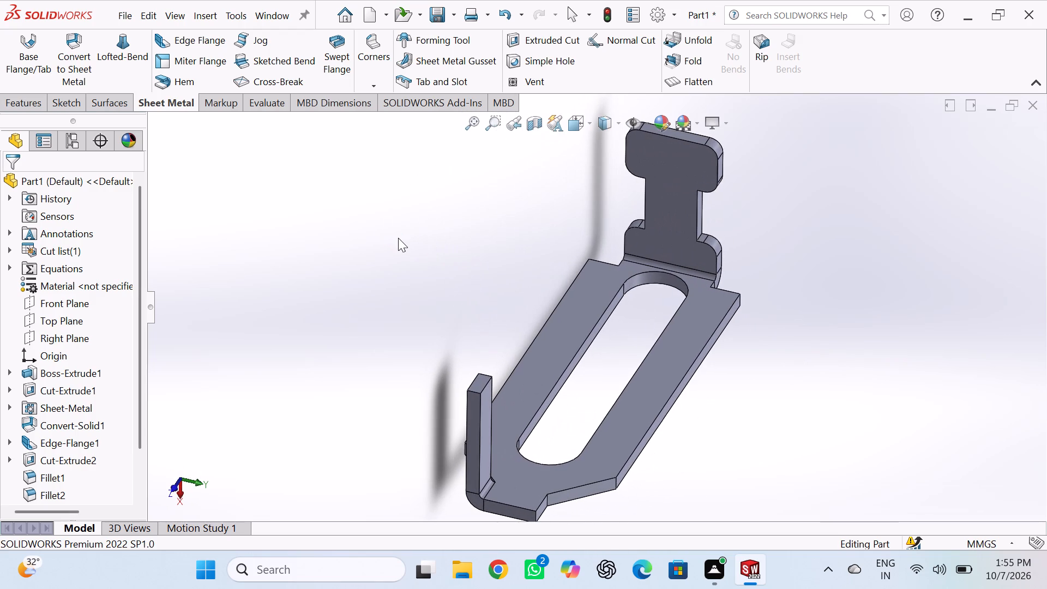
left_click(350, 321)
left_click(485, 424)
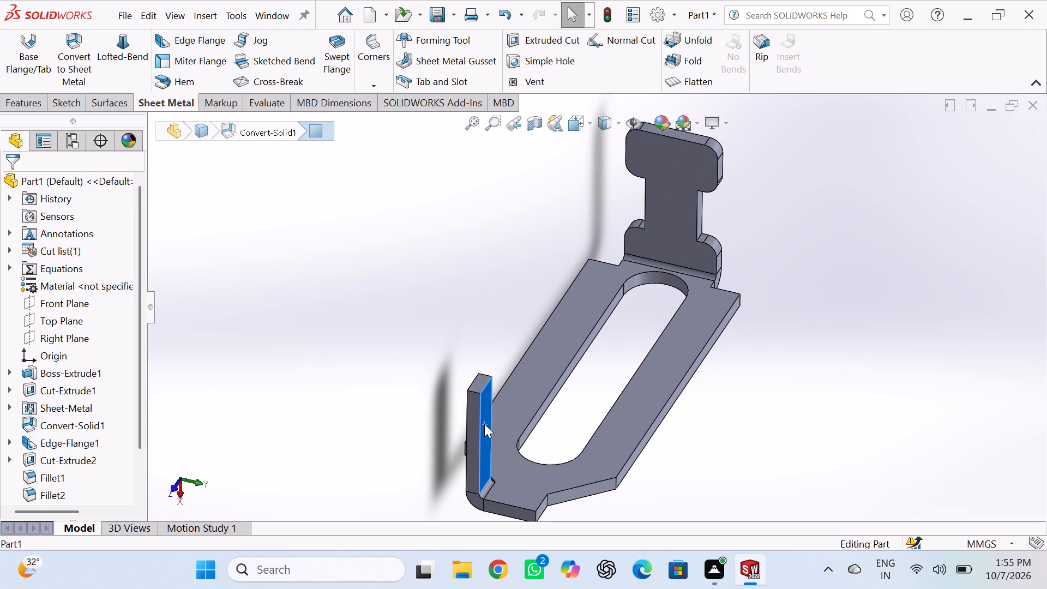
left_click(334, 387)
middle_click_drag(339, 384, 393, 363)
scroll(393, 363, "up", 1)
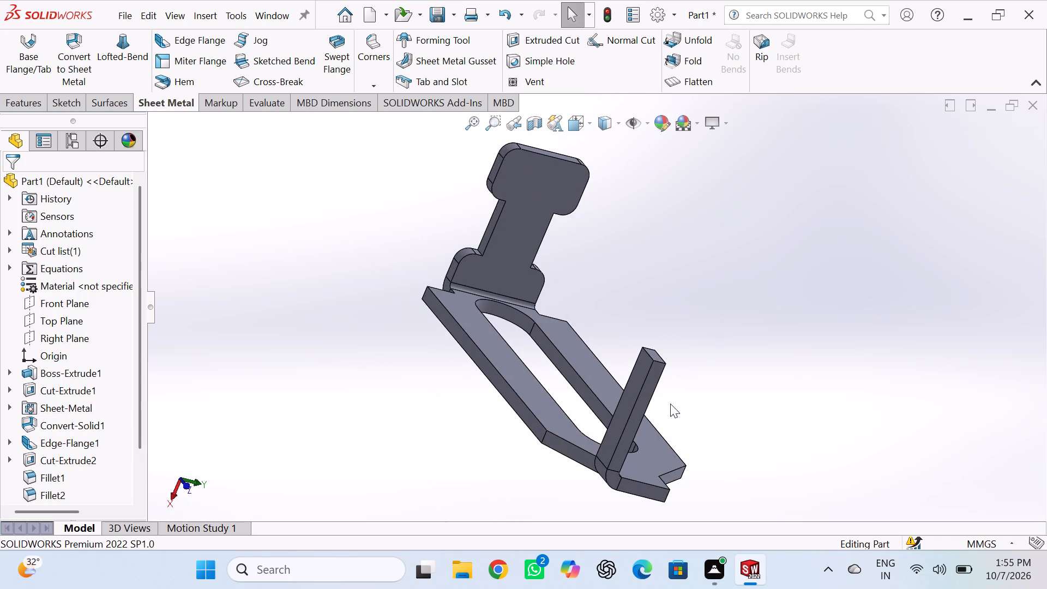
Start a sketched bend on the upright side extension's outer face and draw a line across its width about 2.9 mm from the free end.
left_click(625, 377)
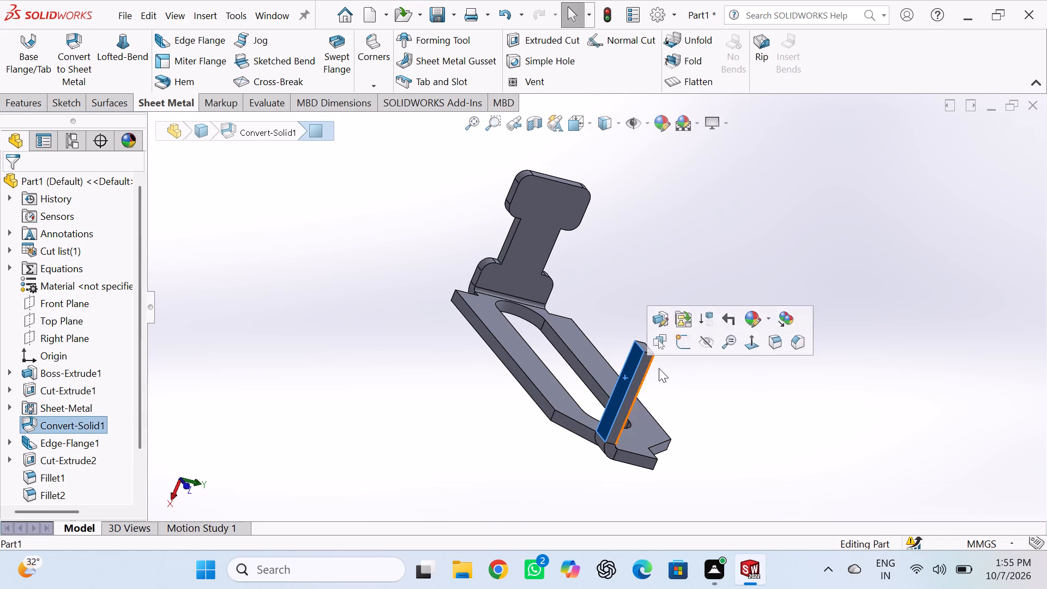
left_click(687, 346)
scroll(623, 312, "up", 2)
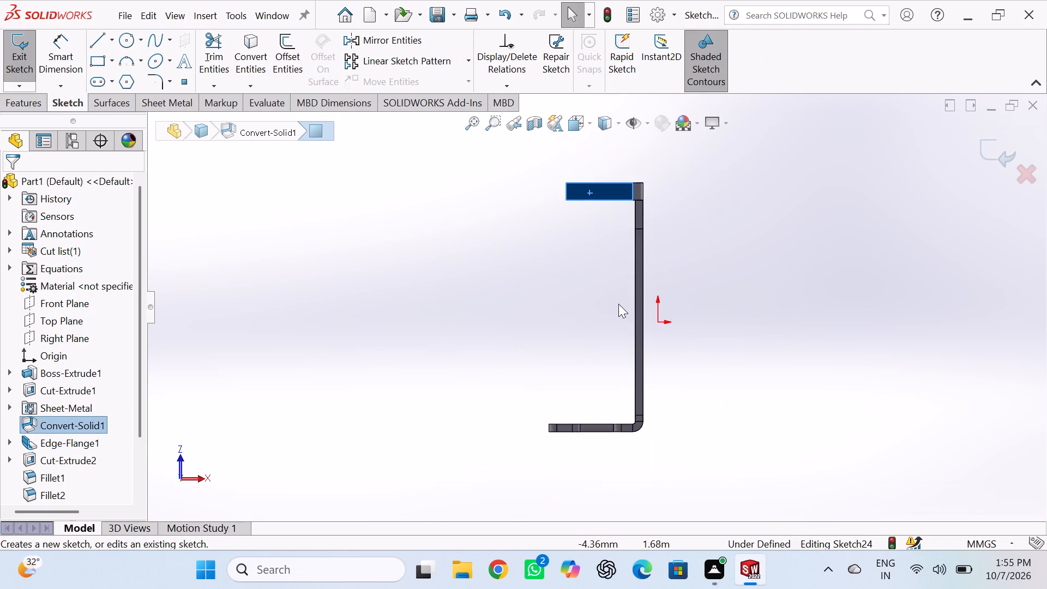
scroll(609, 291, "down", 3)
scroll(598, 259, "up", 4)
scroll(582, 237, "down", 6)
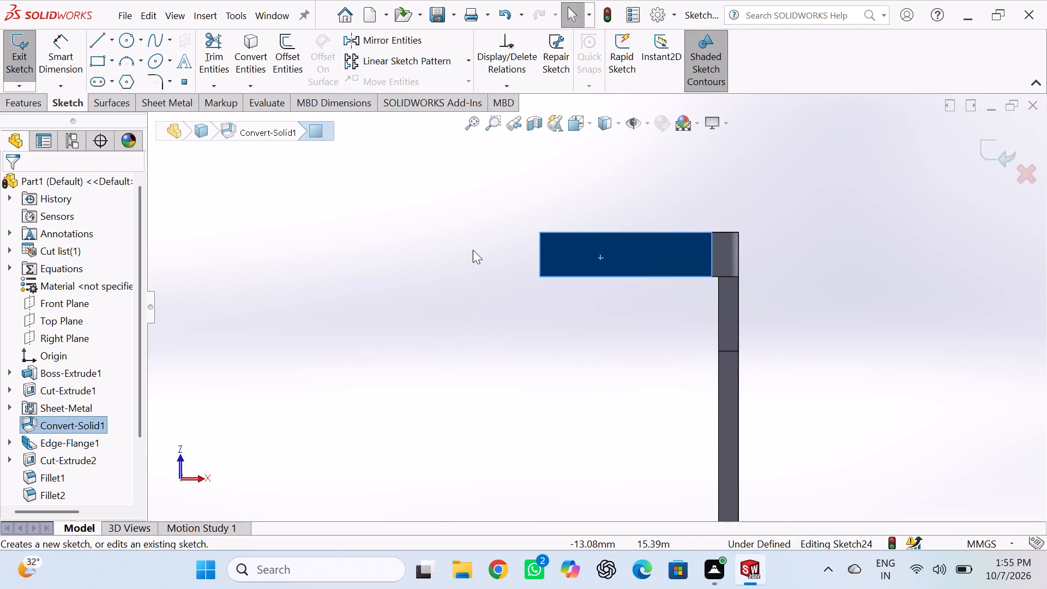
left_click(466, 250)
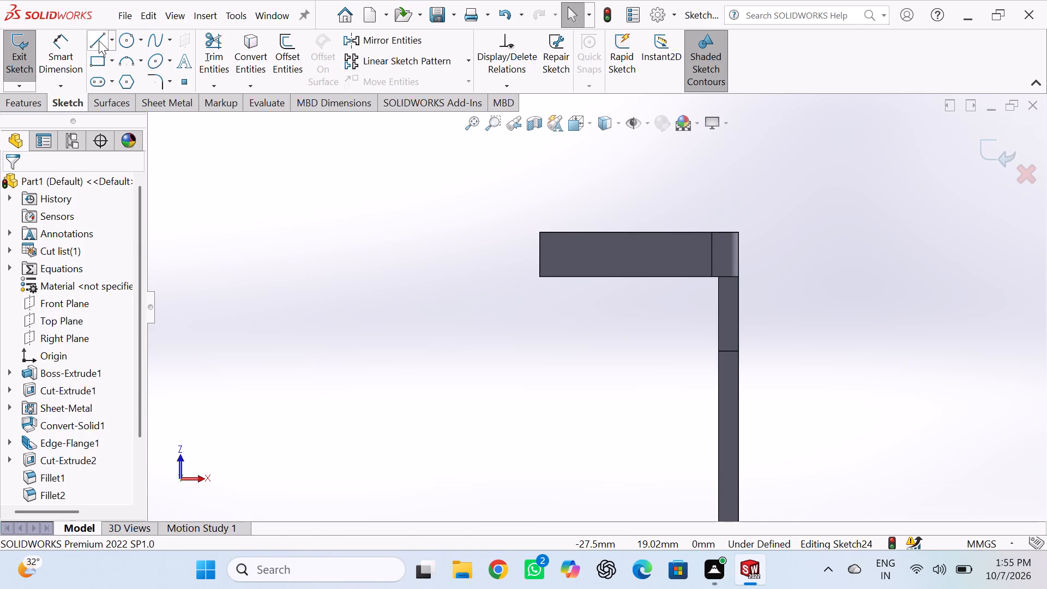
left_click(99, 42)
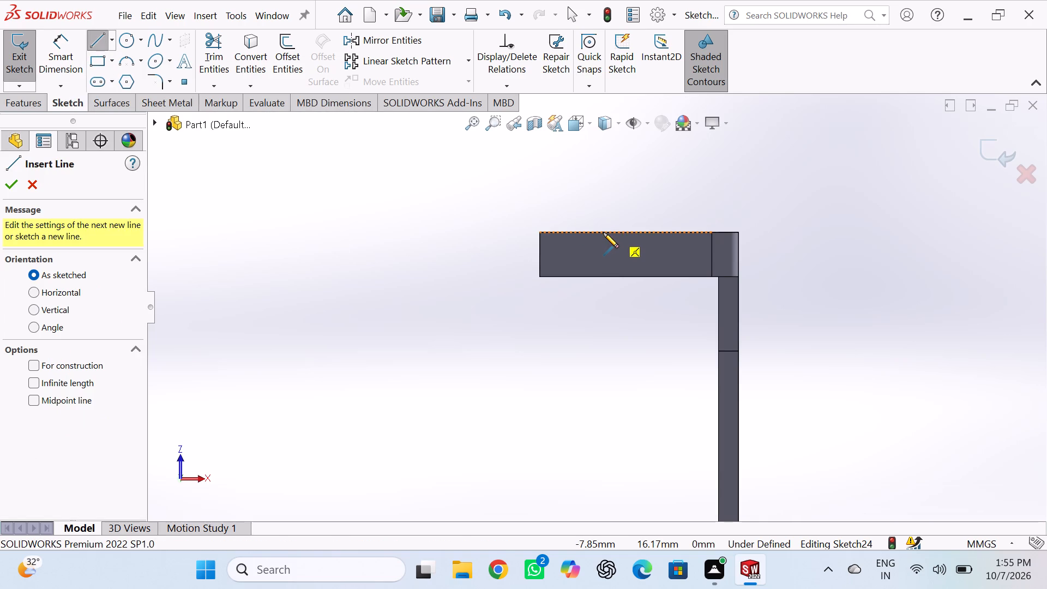
left_click(603, 232)
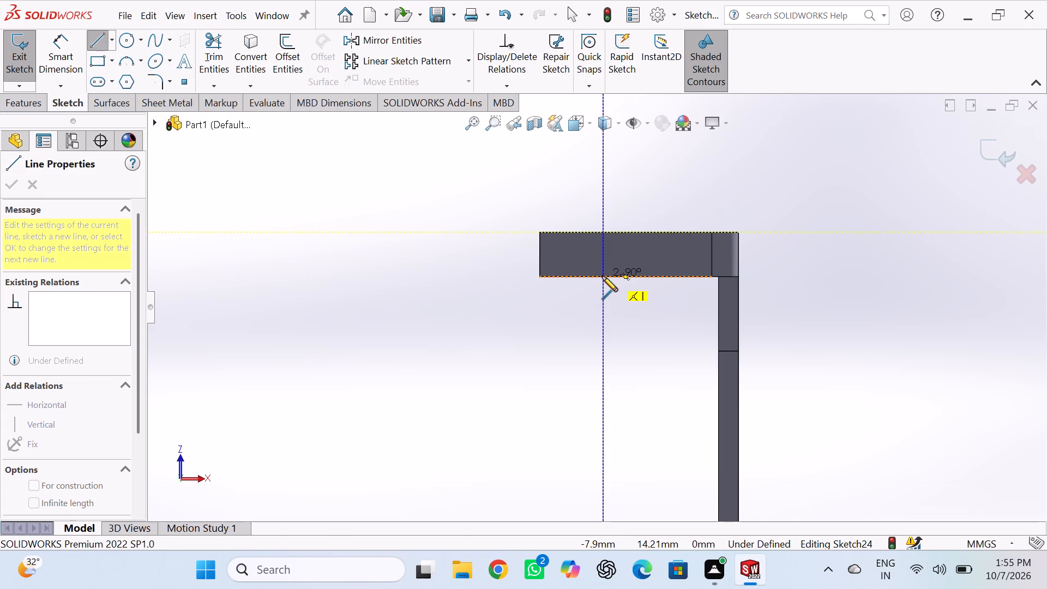
left_click(602, 276)
right_click(422, 224)
left_click(447, 229)
left_click(403, 235)
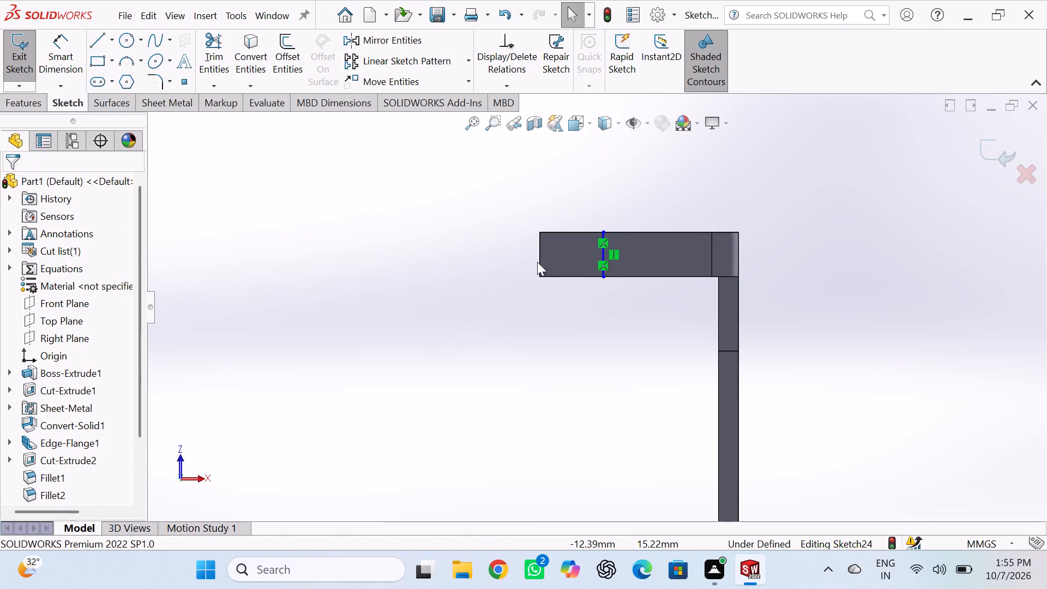
Dimension the bend line's distance from the side extension's free end to 3.50 mm and finish the sketch.
right_click_drag(490, 319, 490, 204)
left_click(540, 259)
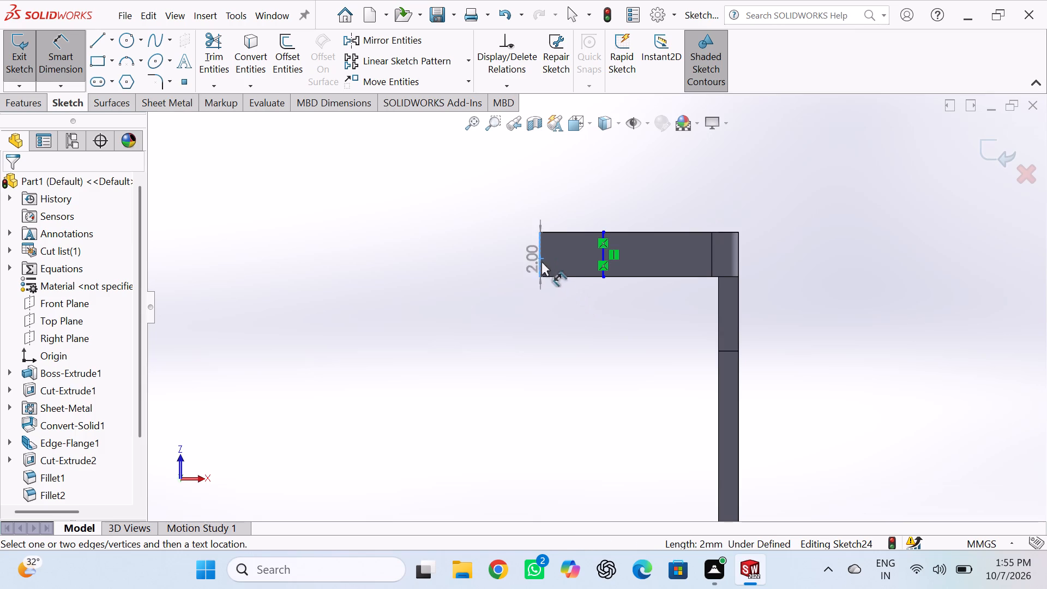
left_click(603, 277)
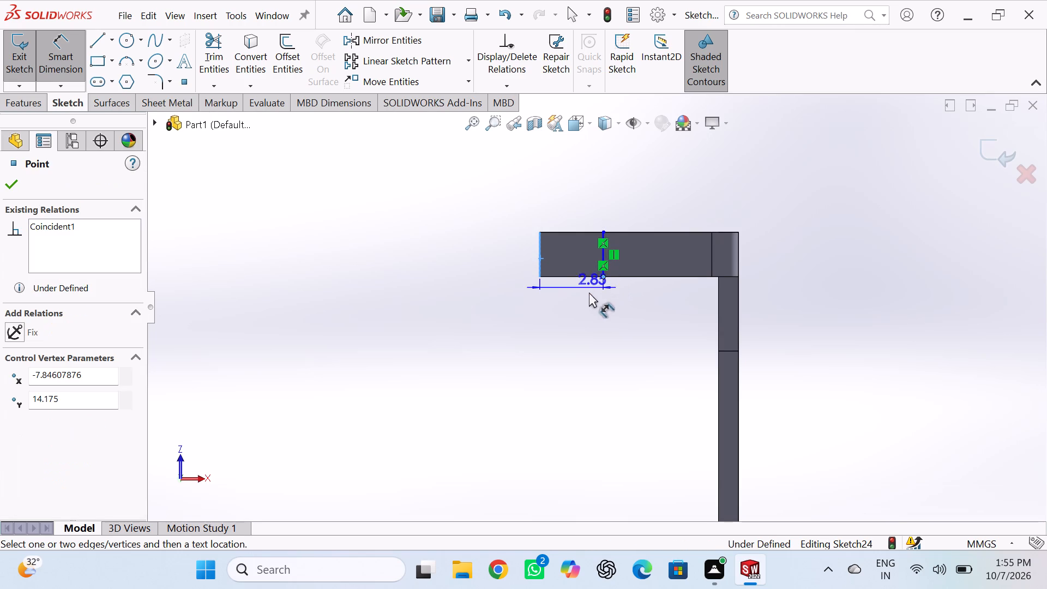
left_click(571, 314)
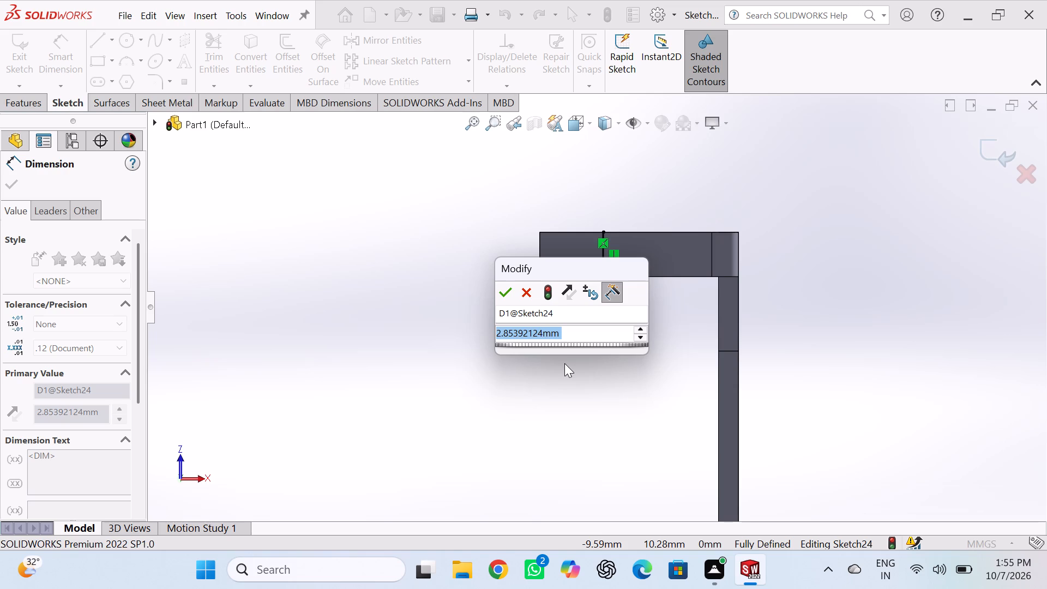
key("Escape")
key("Escape")
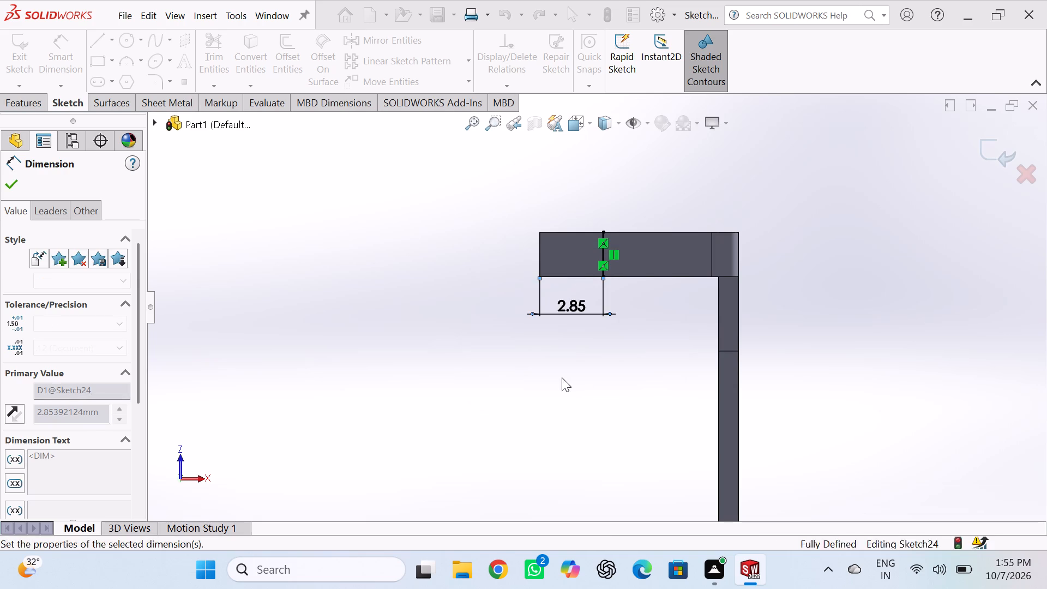
left_click(568, 314)
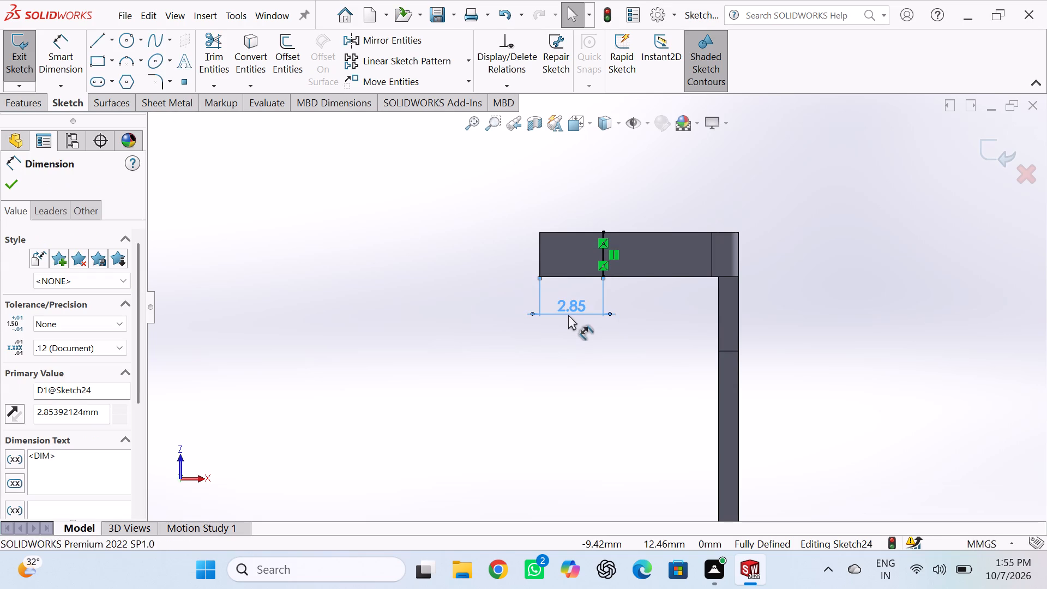
double_click(568, 315)
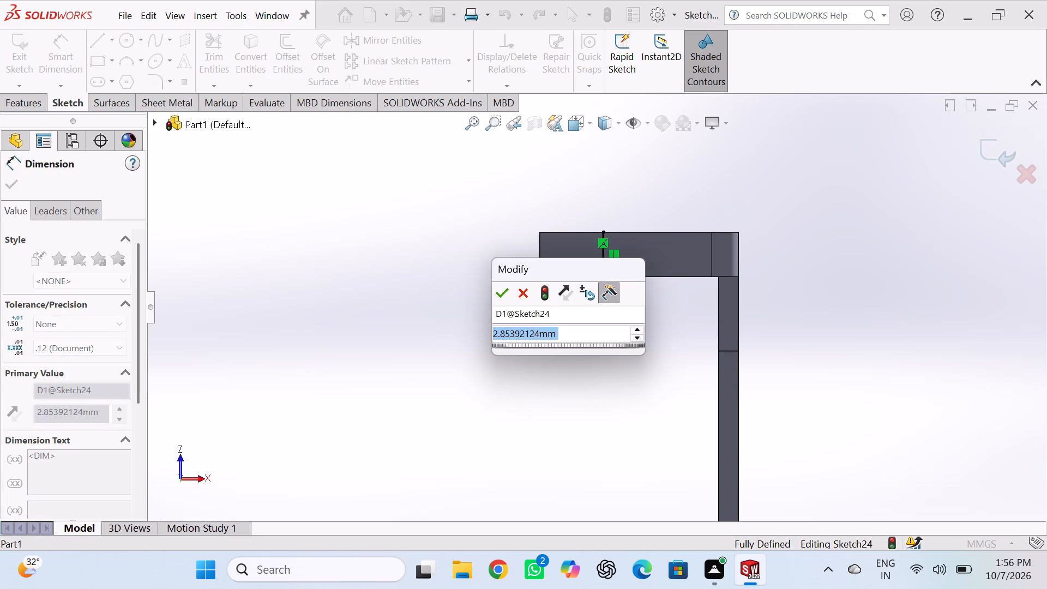
type("3.")
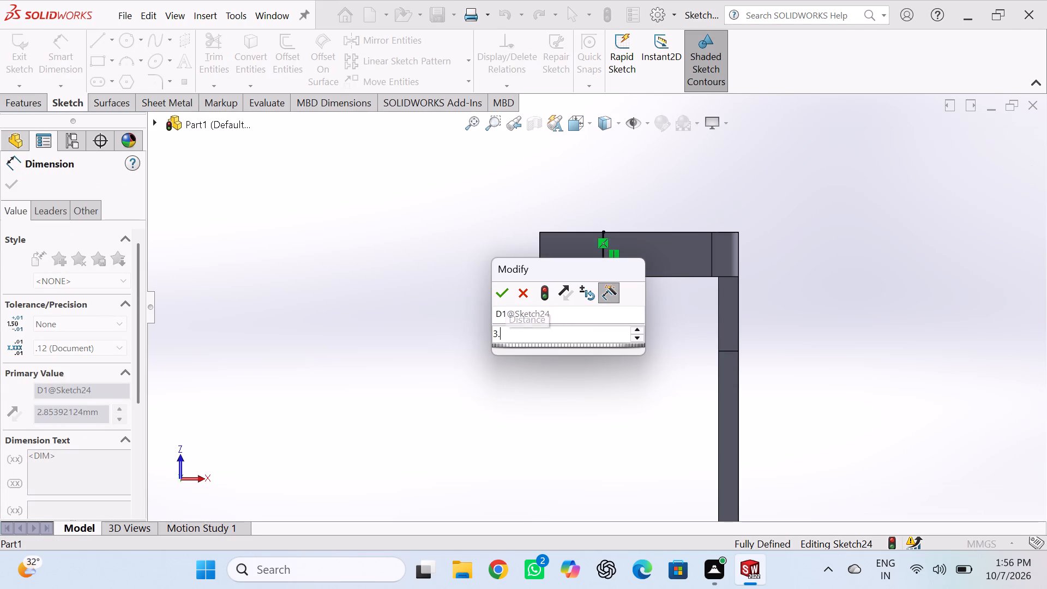
type("50")
key("Return")
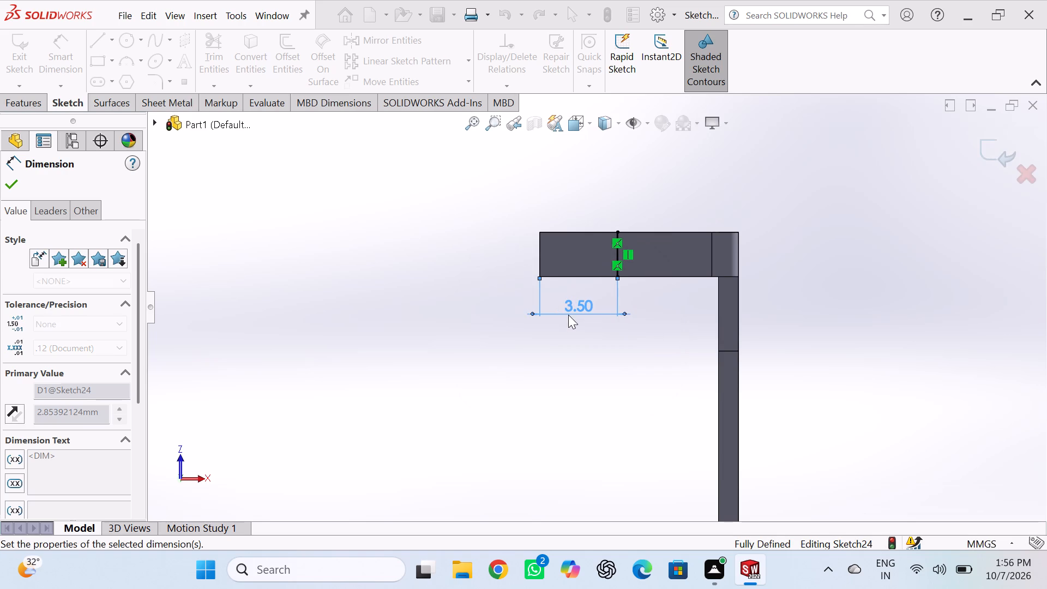
left_click(986, 152)
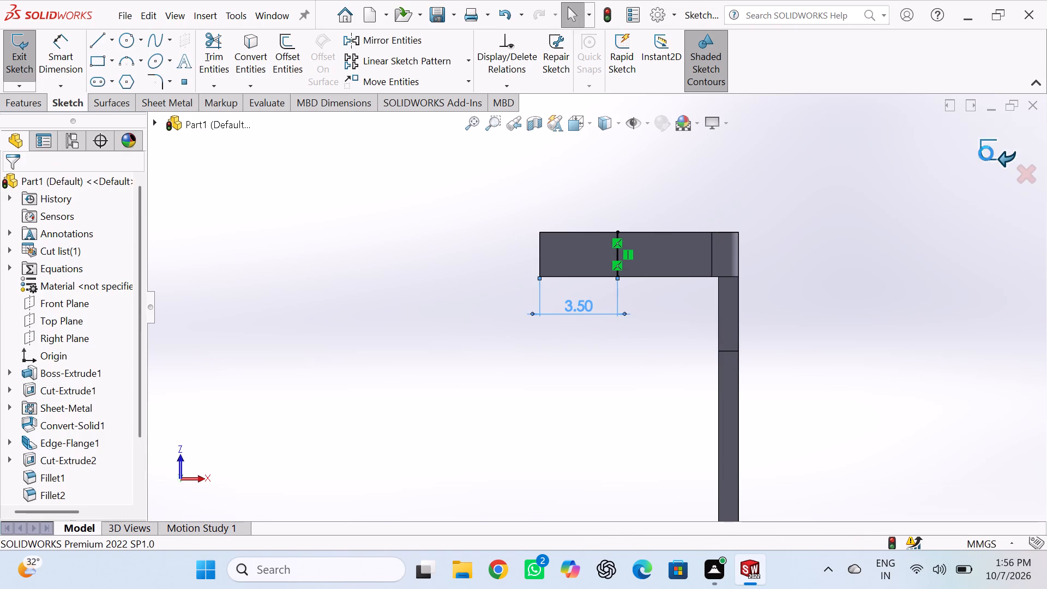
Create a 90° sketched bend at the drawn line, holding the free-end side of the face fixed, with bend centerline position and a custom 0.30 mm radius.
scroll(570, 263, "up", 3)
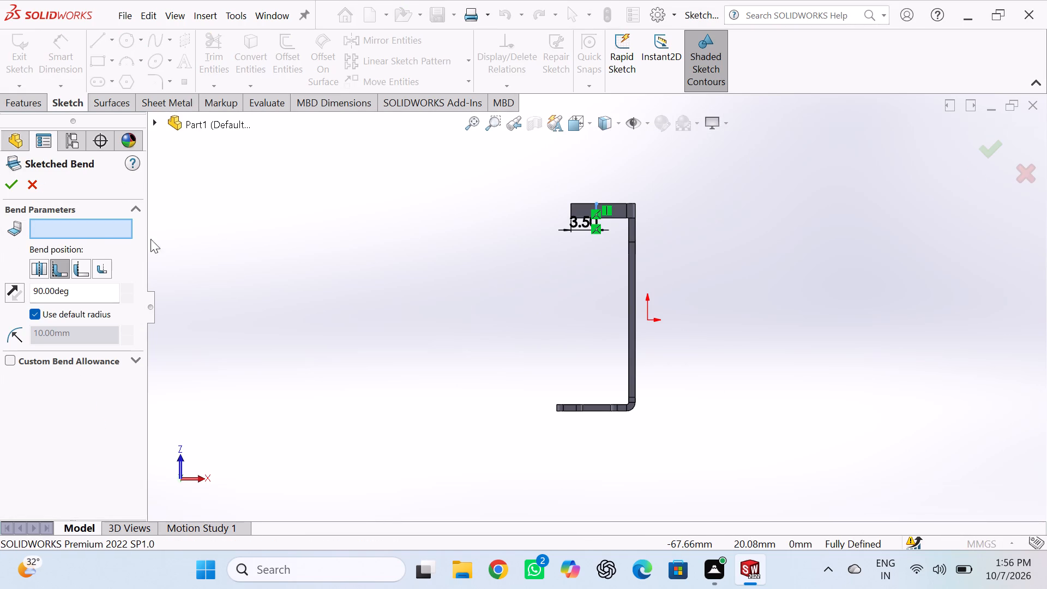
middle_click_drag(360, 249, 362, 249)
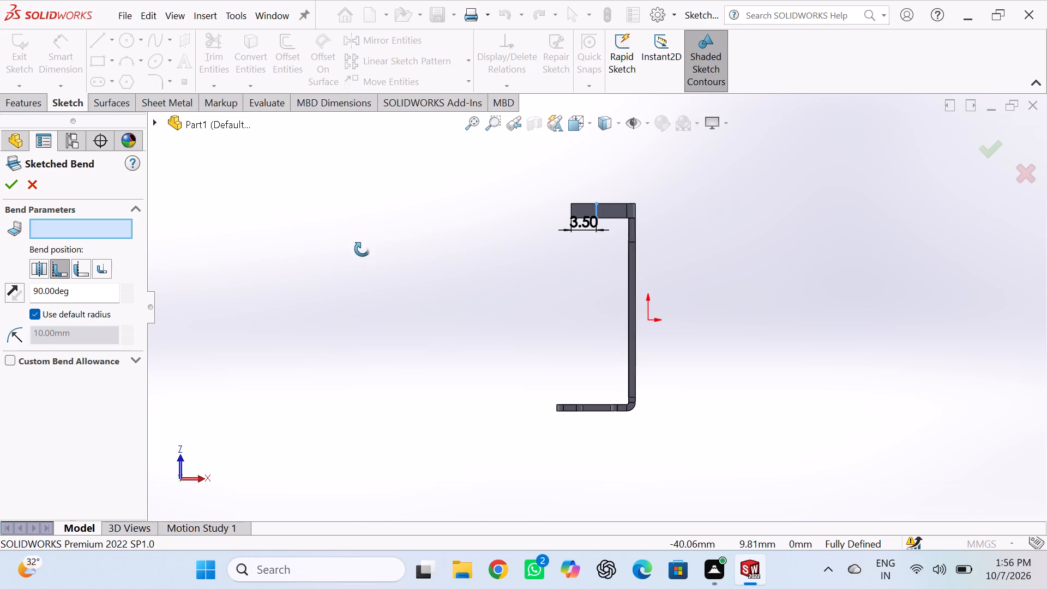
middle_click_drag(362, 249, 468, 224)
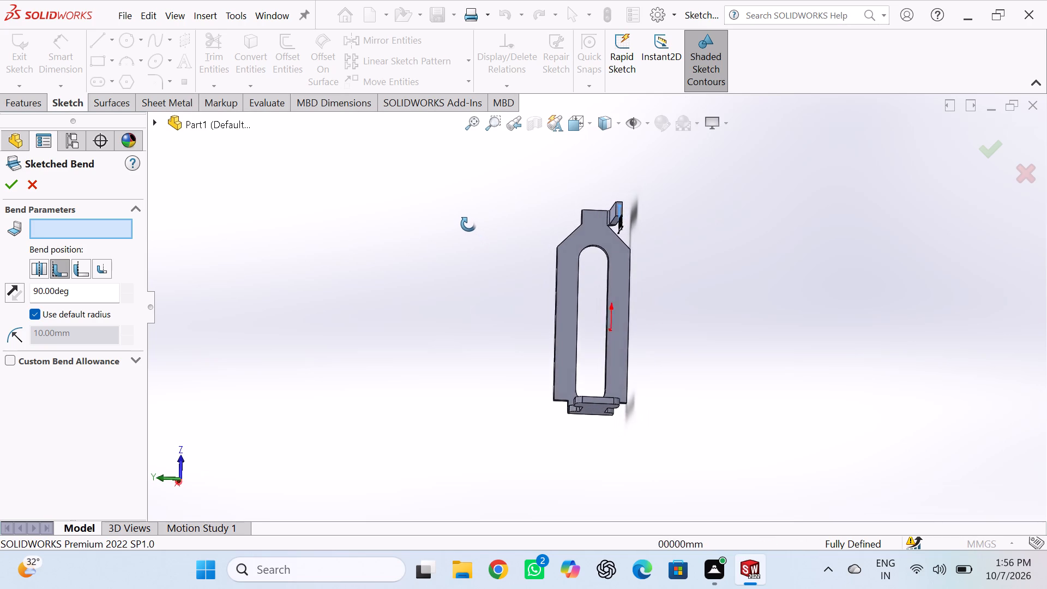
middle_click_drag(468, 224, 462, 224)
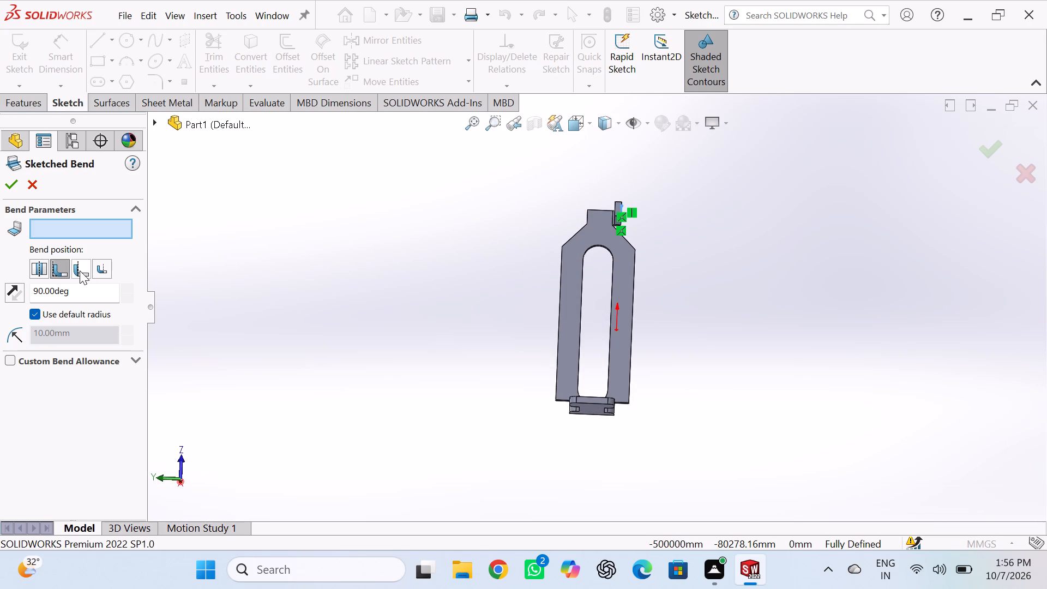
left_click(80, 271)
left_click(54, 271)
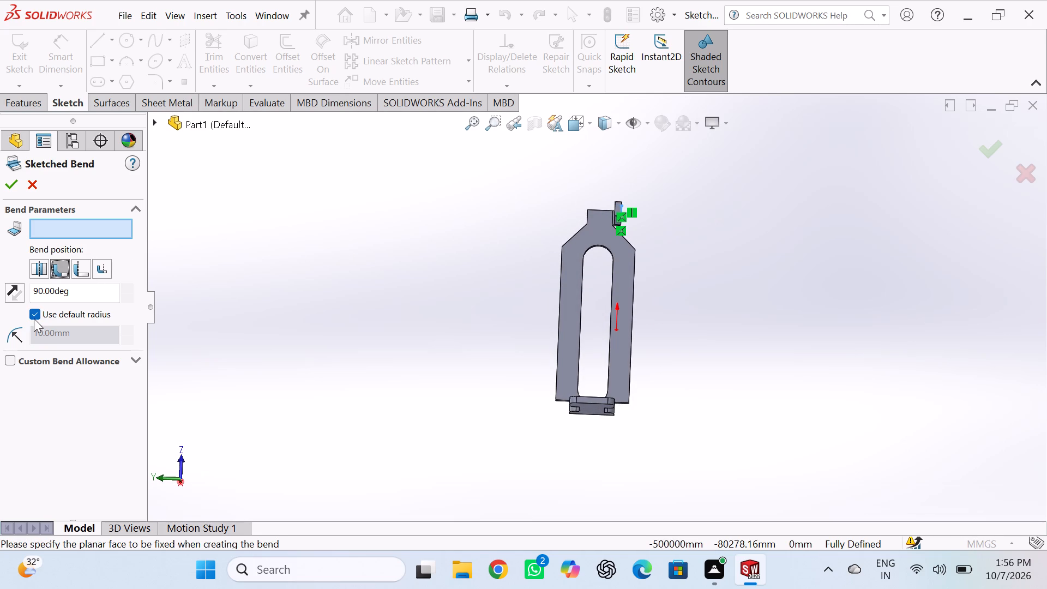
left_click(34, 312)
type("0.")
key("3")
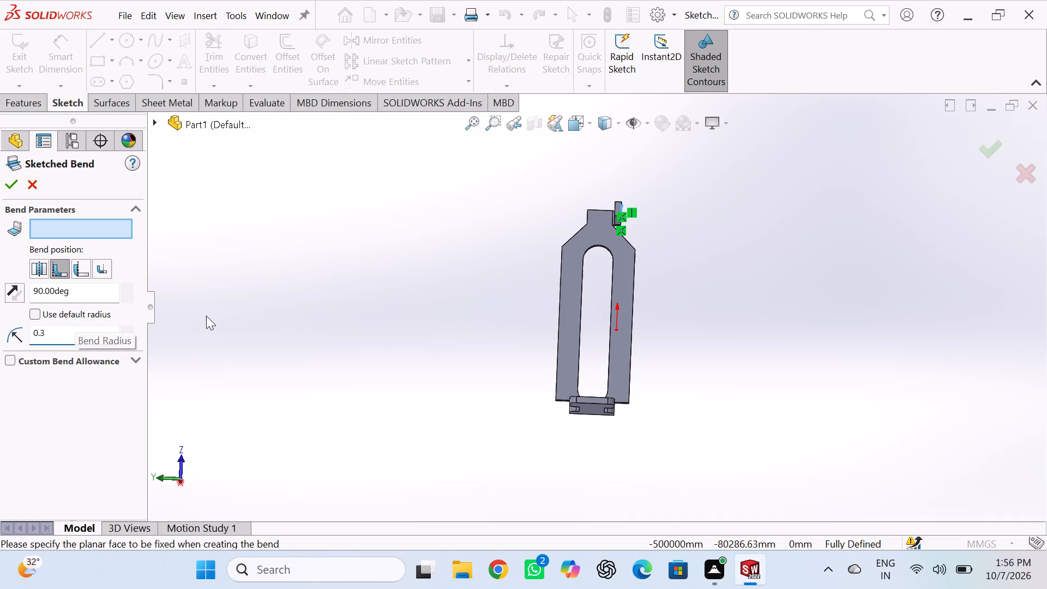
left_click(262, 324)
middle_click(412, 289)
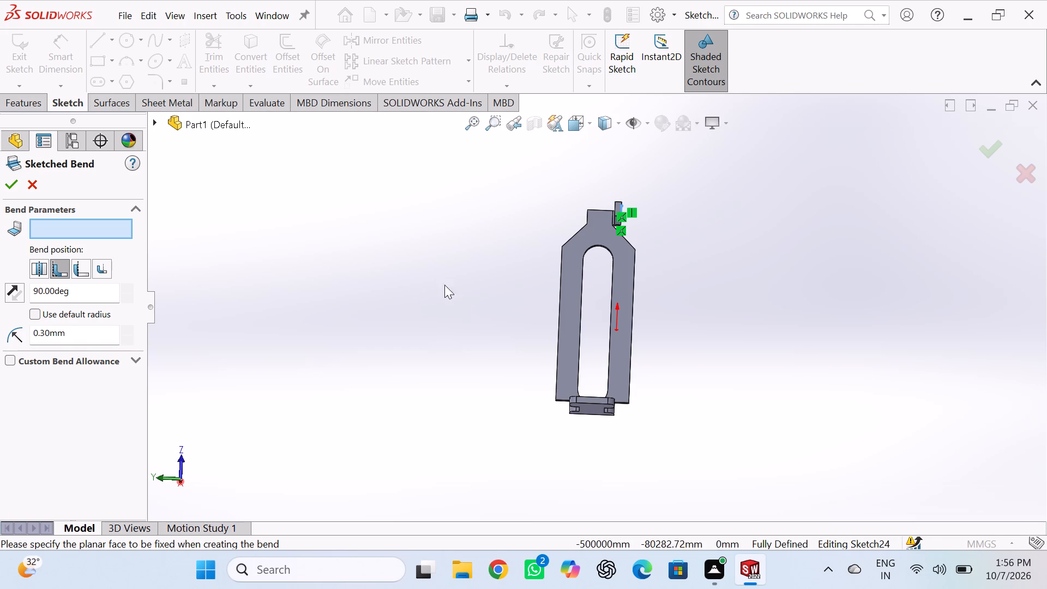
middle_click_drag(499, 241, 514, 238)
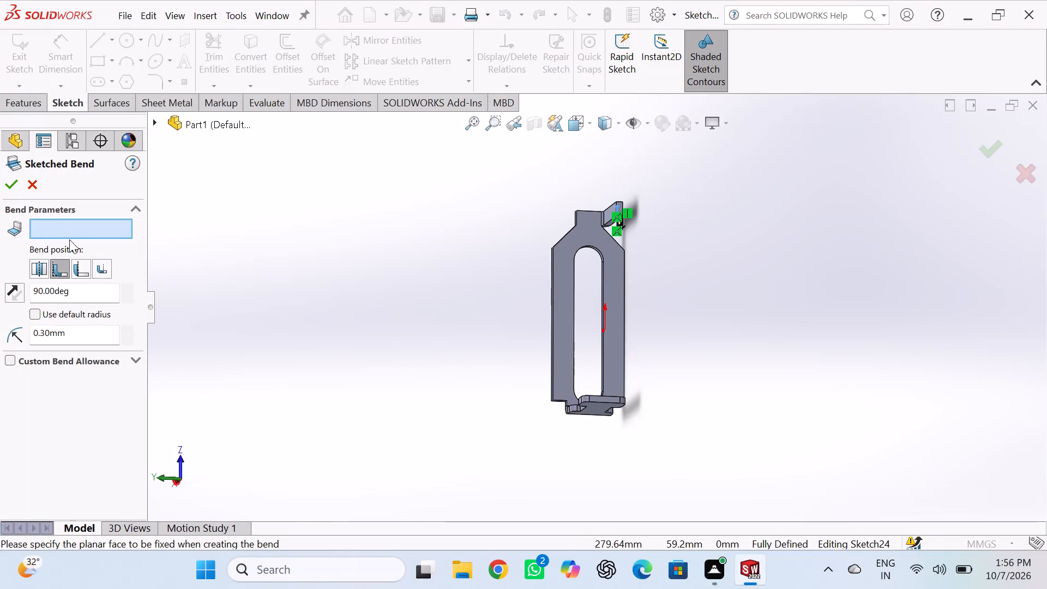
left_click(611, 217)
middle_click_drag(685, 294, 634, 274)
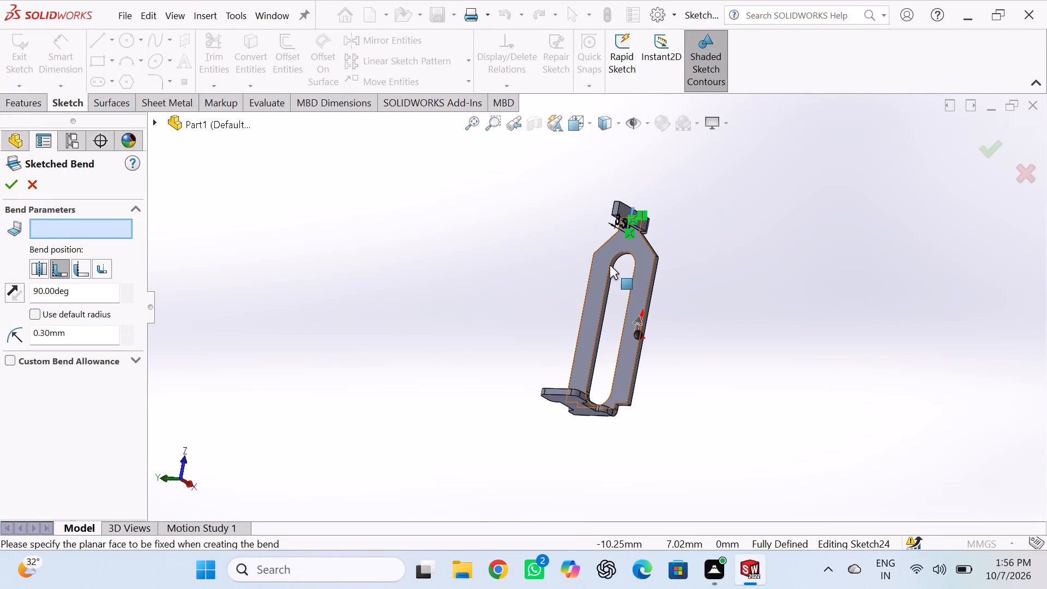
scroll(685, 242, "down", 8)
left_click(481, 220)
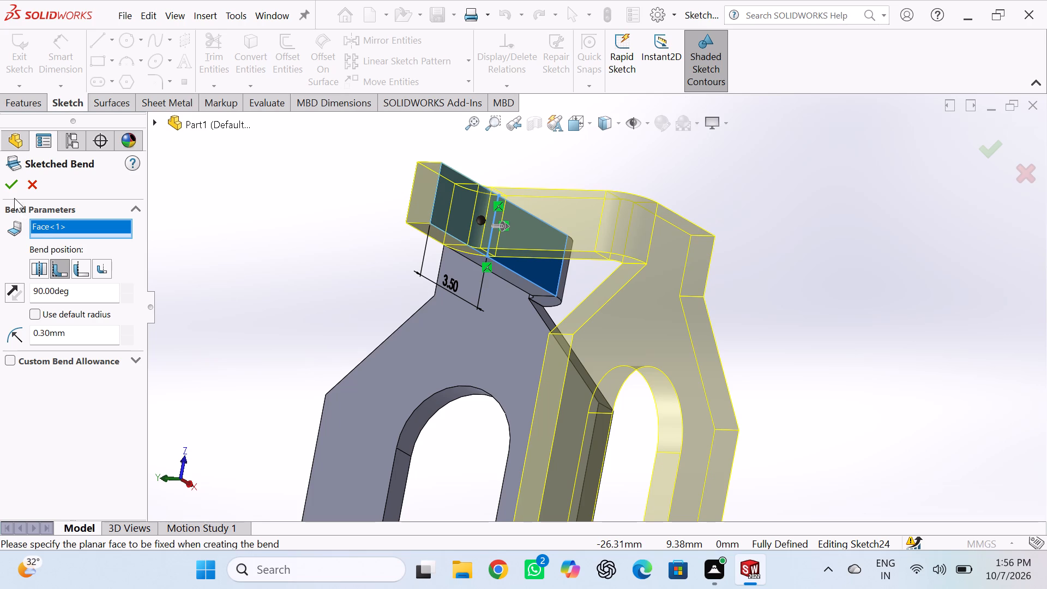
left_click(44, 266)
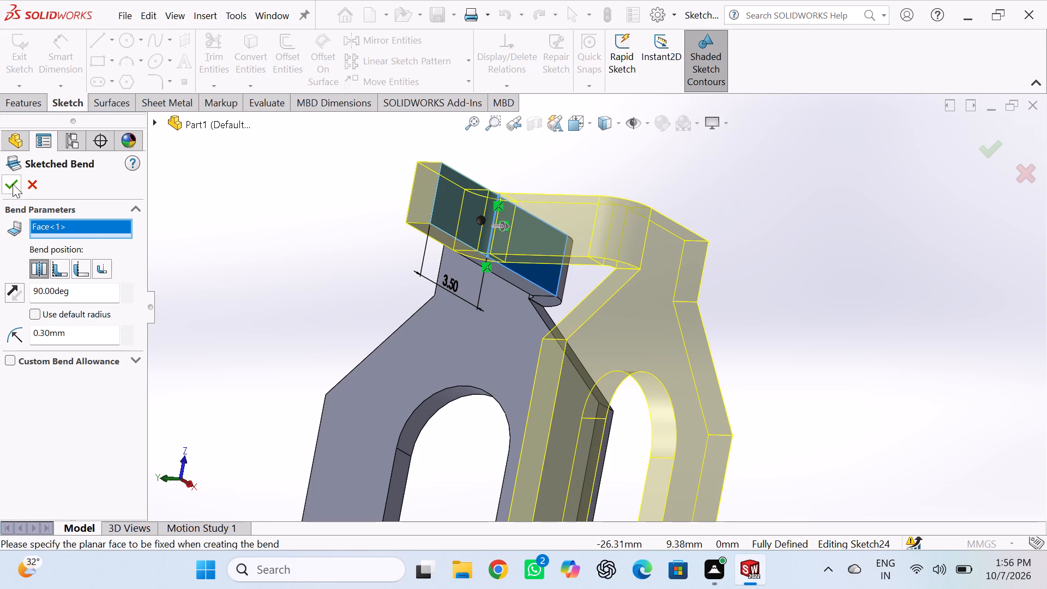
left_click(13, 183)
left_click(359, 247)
Examine the twice-bent side extension and its relation to the slotted plate from several angles.
middle_click_drag(363, 305, 365, 304)
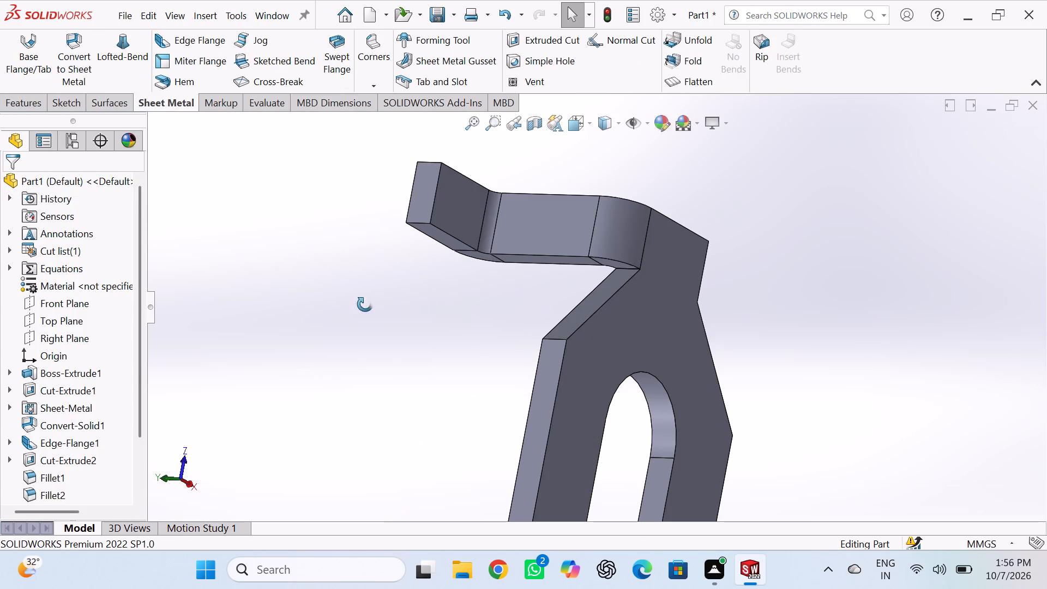
middle_click_drag(365, 304, 422, 301)
middle_click_drag(591, 343, 777, 225)
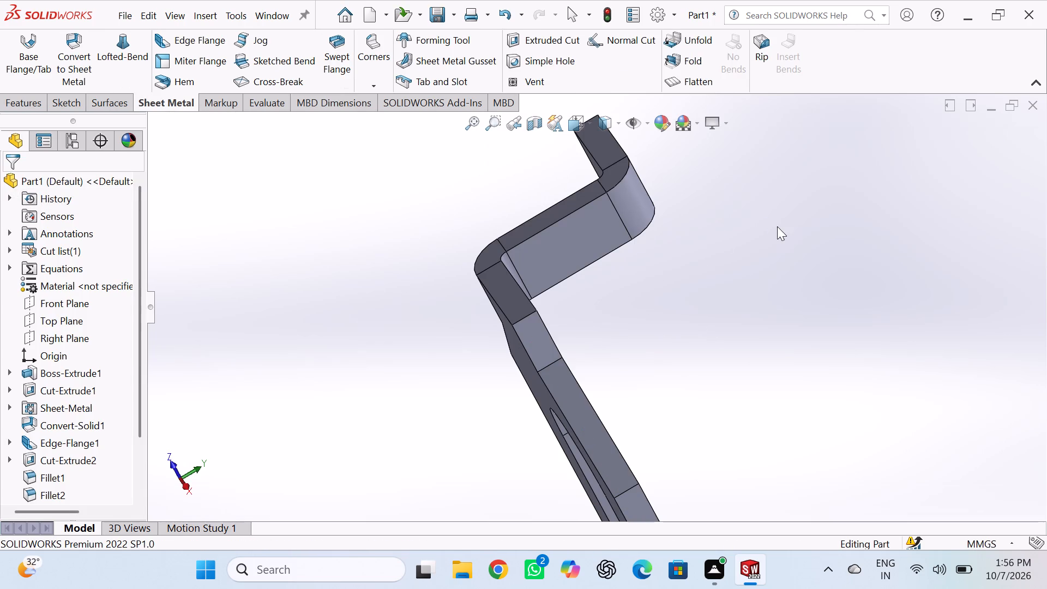
key("ctrl+7")
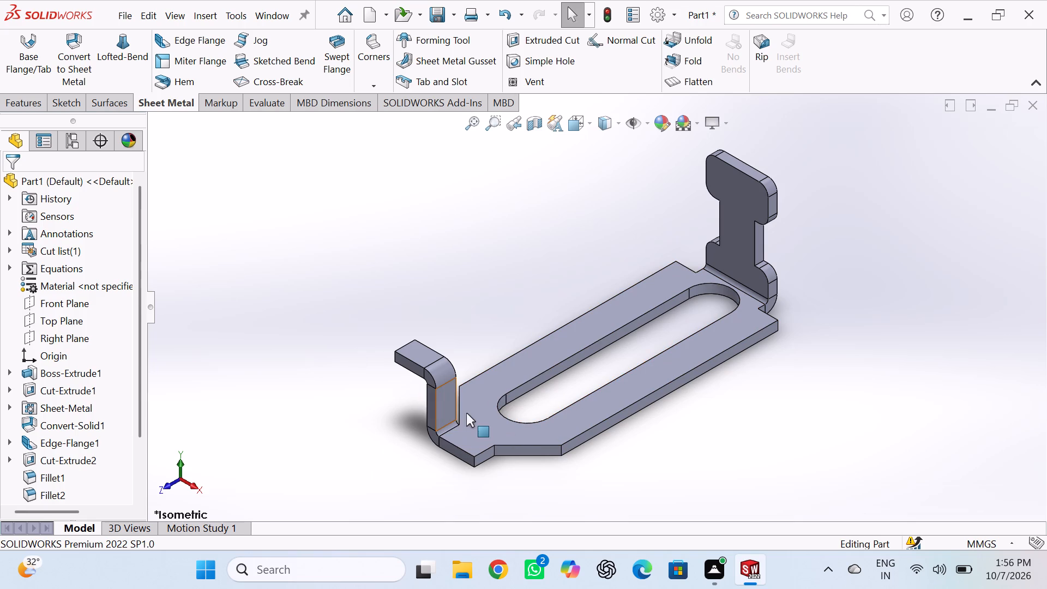
scroll(435, 421, "down", 1)
scroll(435, 421, "up", 2)
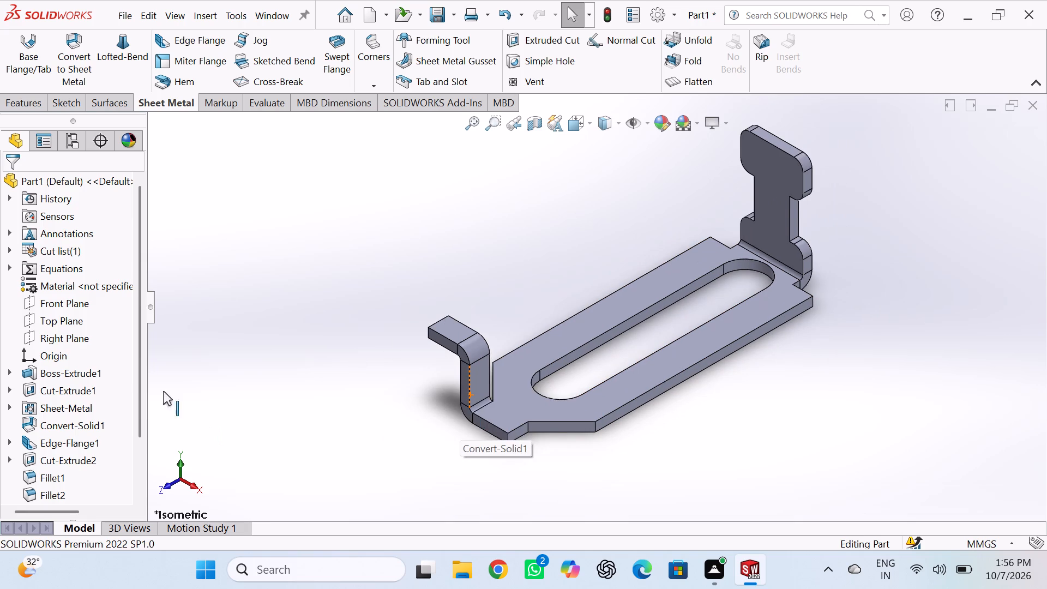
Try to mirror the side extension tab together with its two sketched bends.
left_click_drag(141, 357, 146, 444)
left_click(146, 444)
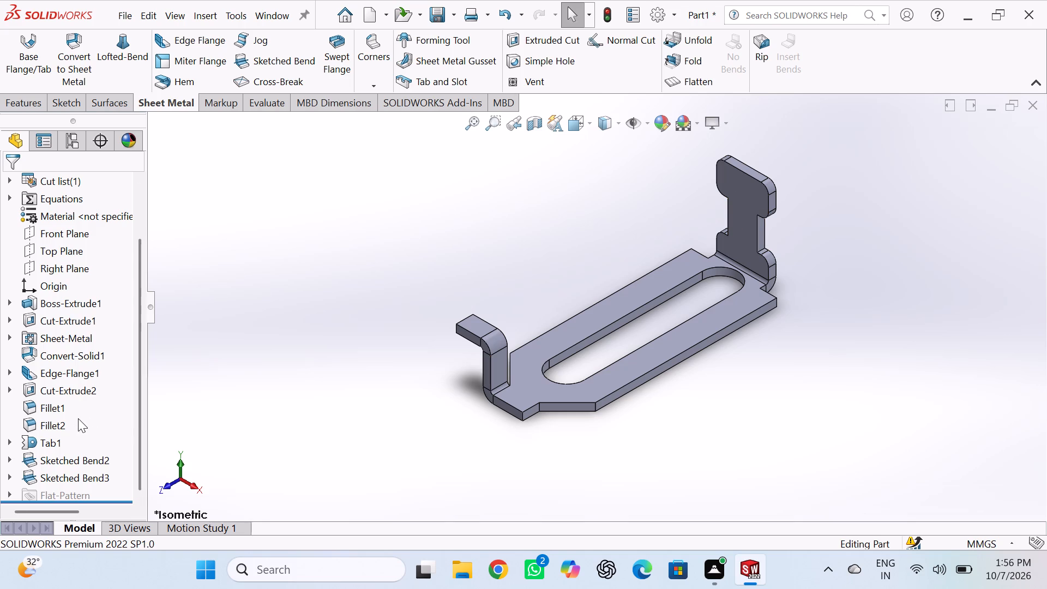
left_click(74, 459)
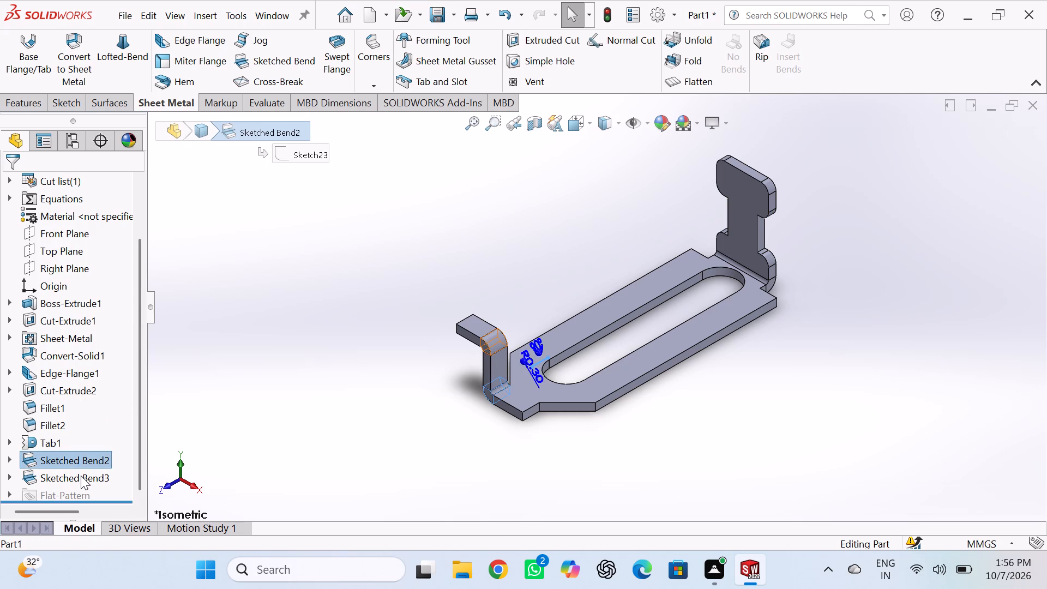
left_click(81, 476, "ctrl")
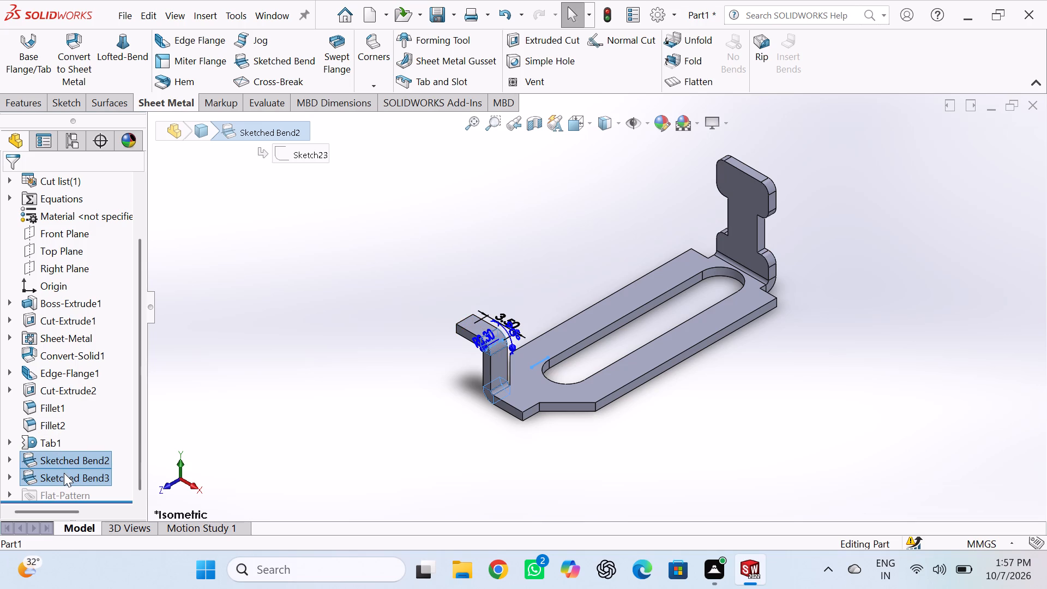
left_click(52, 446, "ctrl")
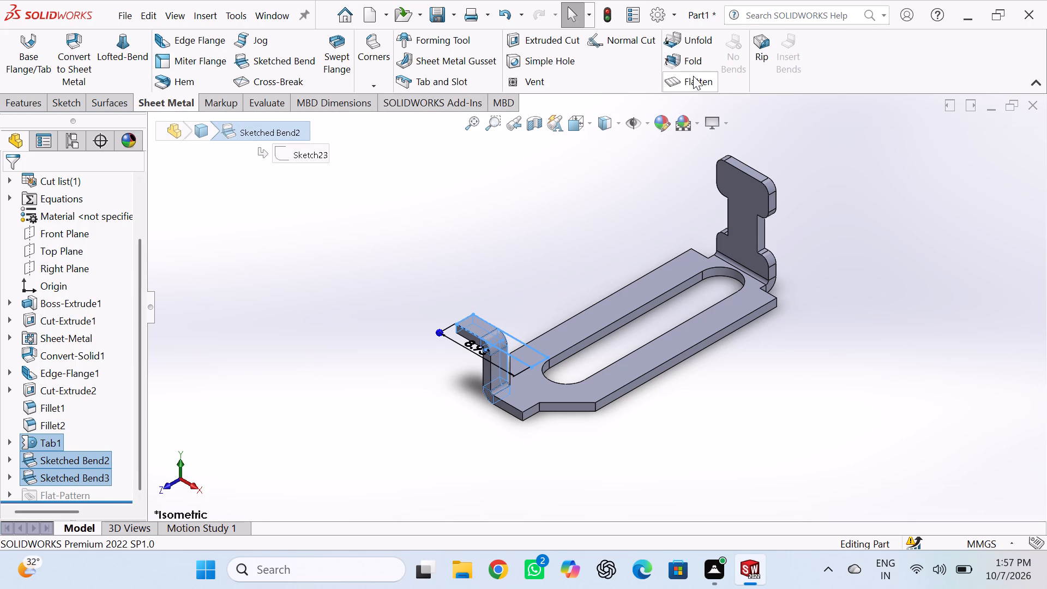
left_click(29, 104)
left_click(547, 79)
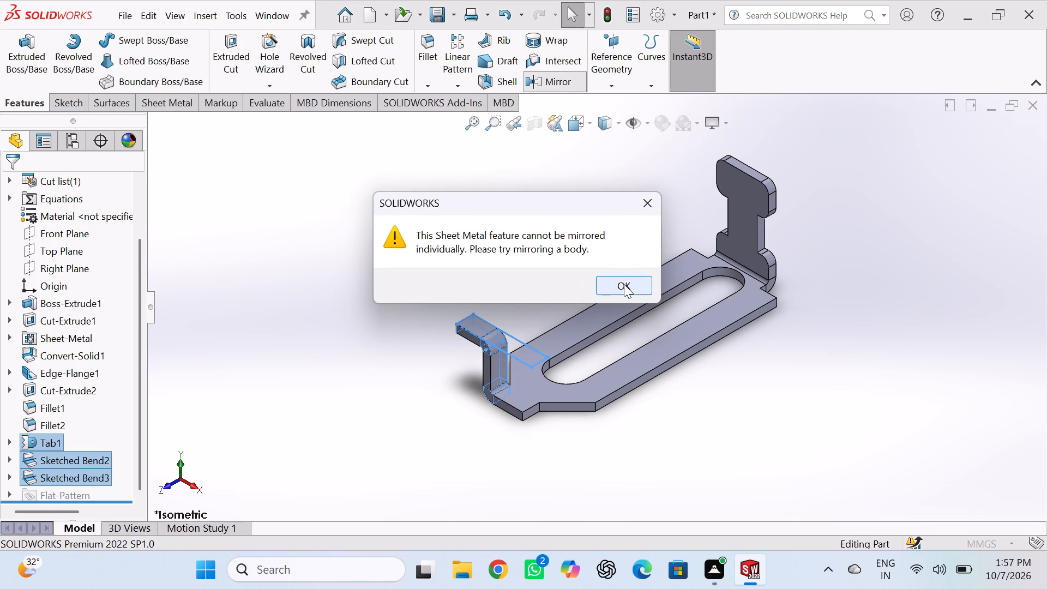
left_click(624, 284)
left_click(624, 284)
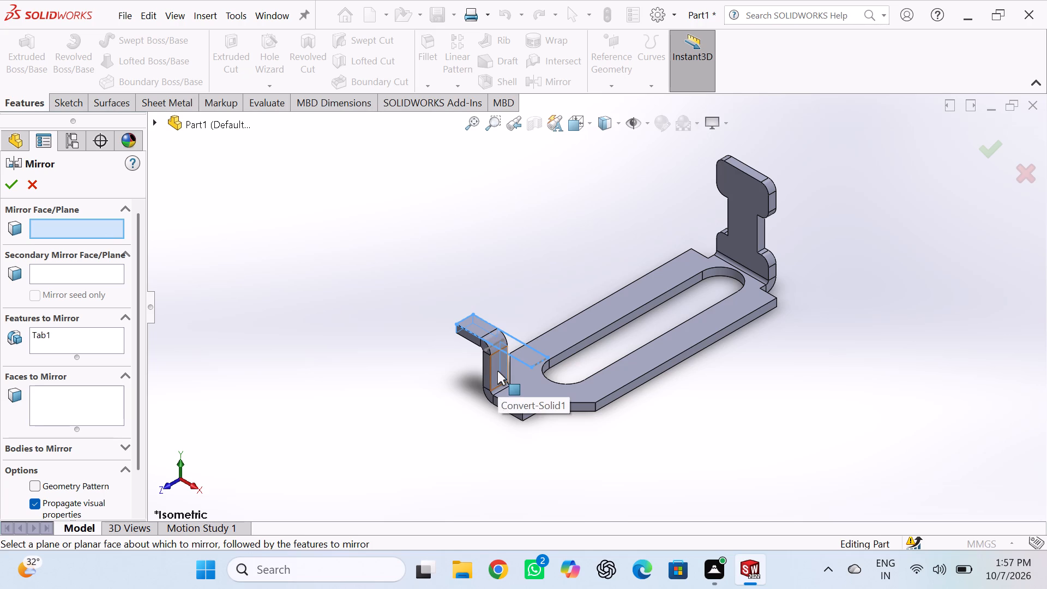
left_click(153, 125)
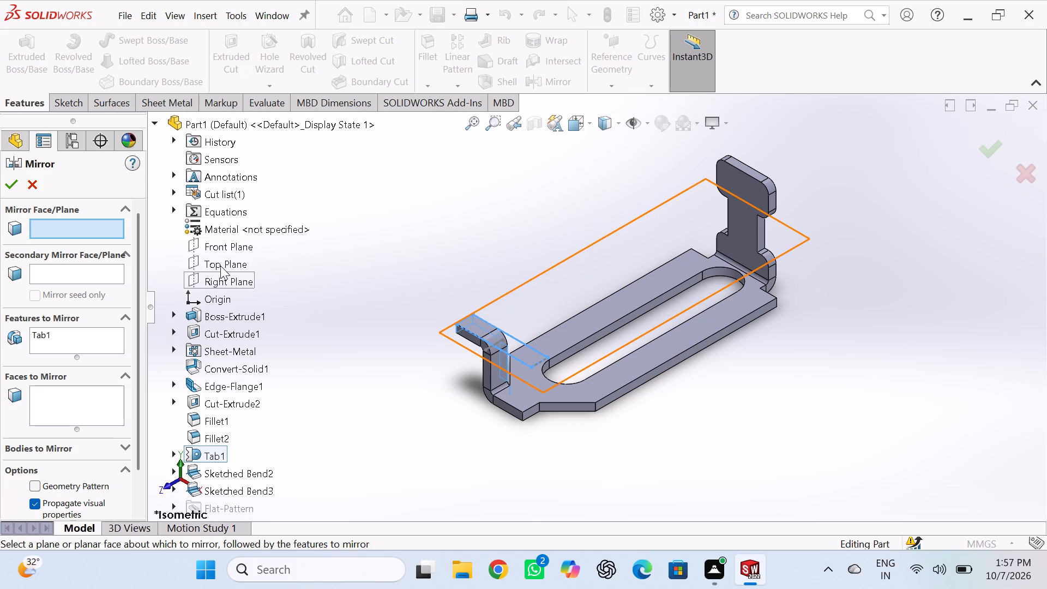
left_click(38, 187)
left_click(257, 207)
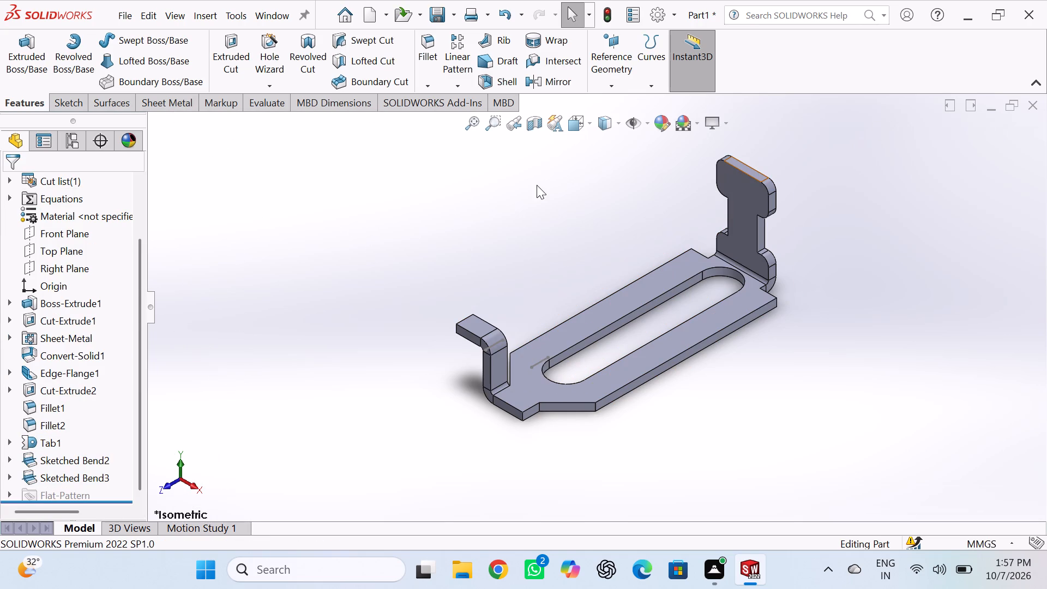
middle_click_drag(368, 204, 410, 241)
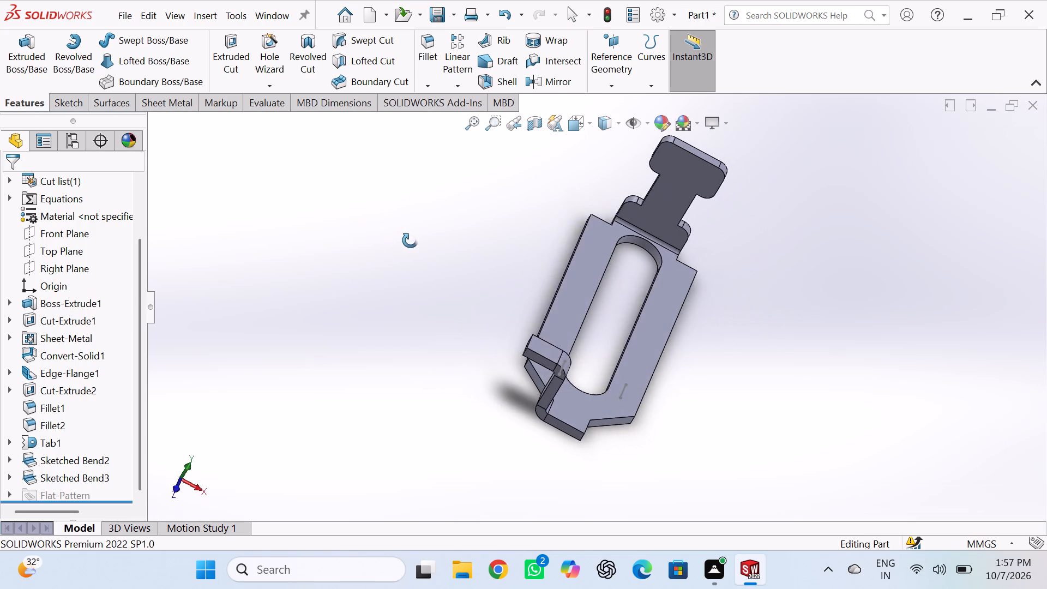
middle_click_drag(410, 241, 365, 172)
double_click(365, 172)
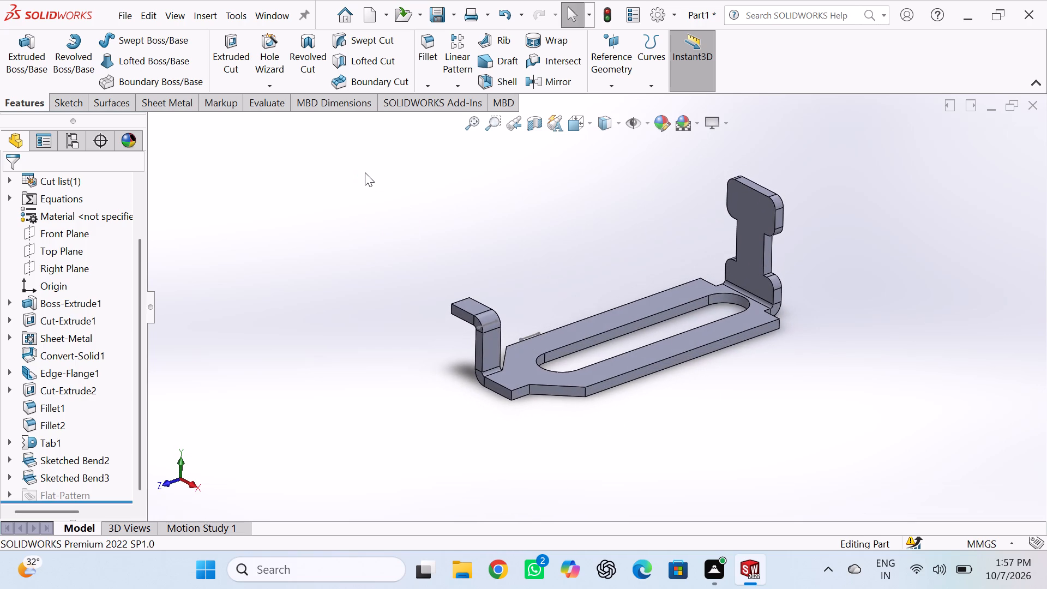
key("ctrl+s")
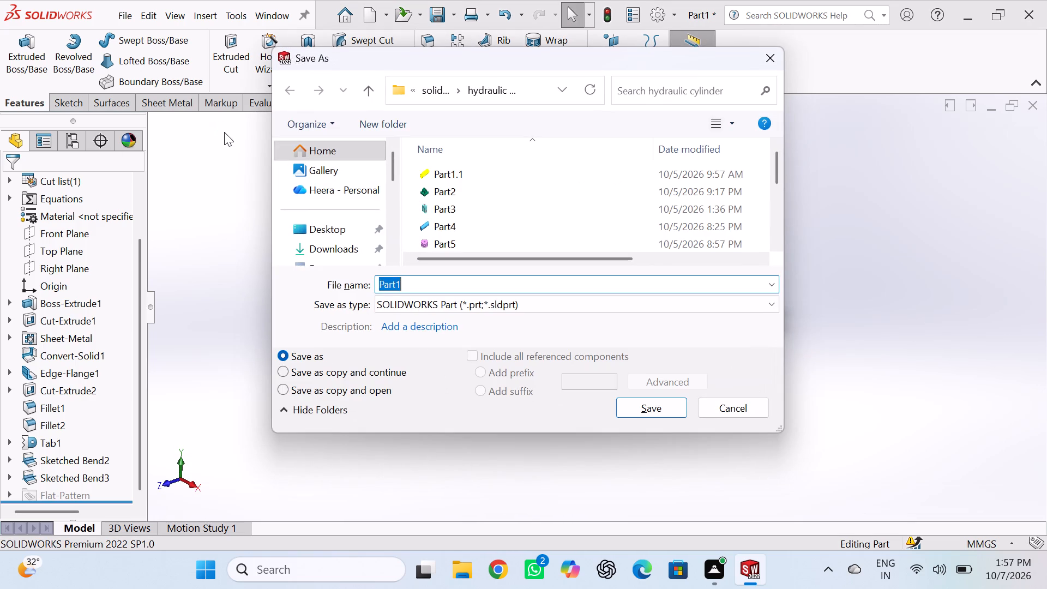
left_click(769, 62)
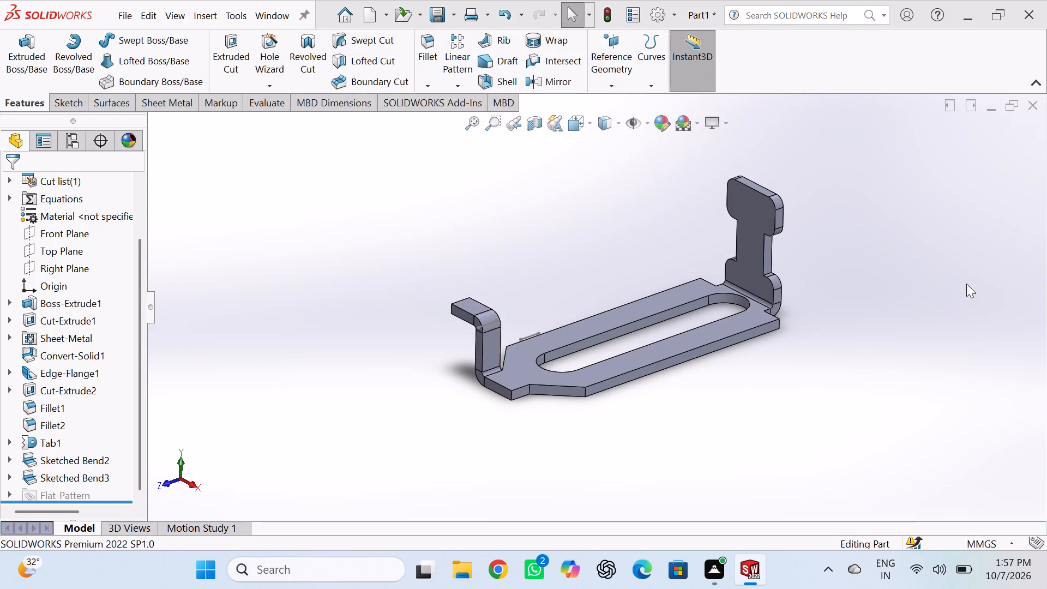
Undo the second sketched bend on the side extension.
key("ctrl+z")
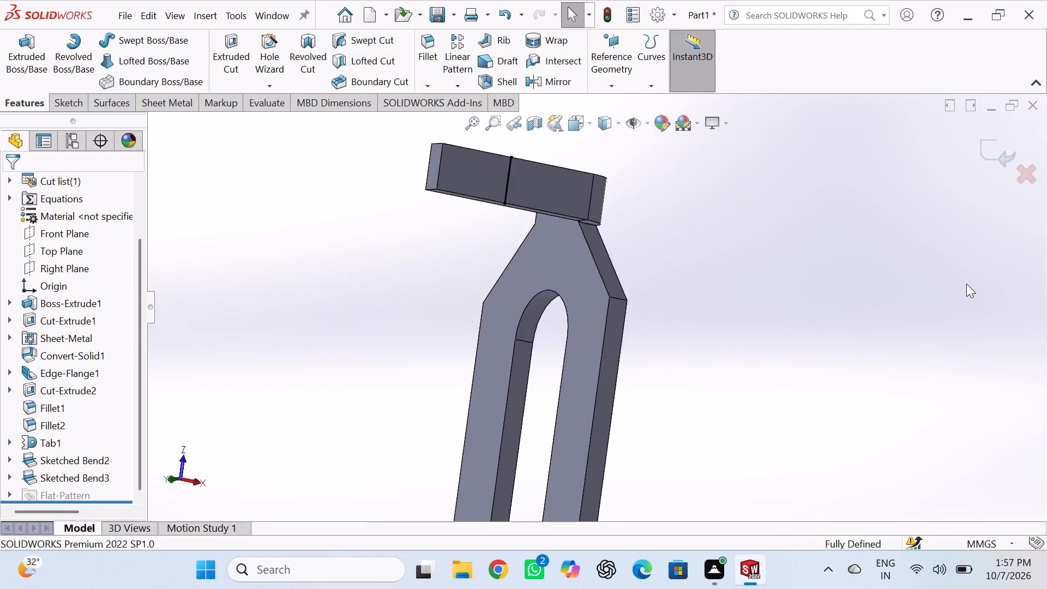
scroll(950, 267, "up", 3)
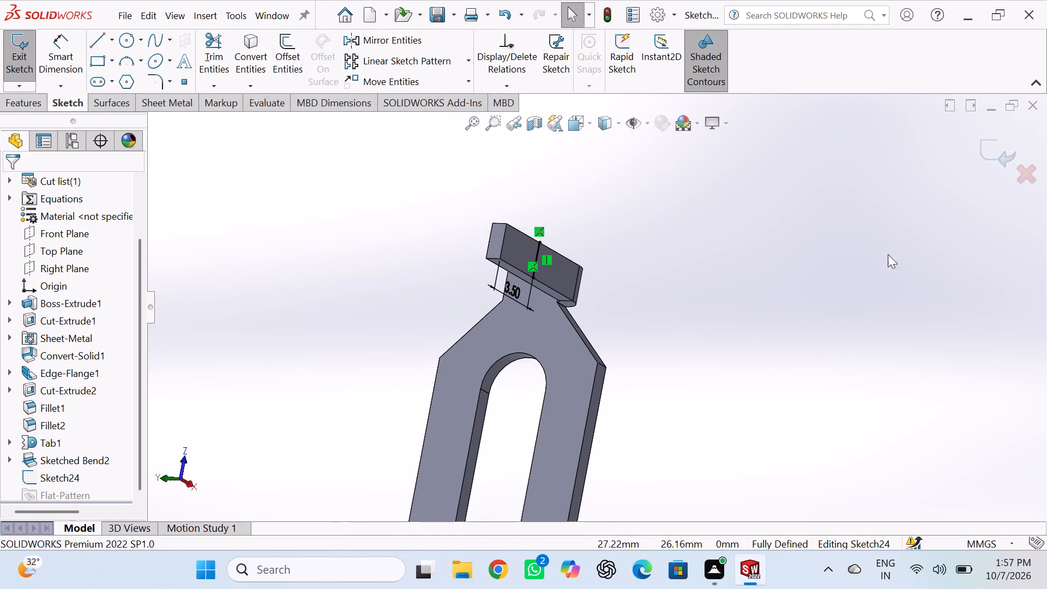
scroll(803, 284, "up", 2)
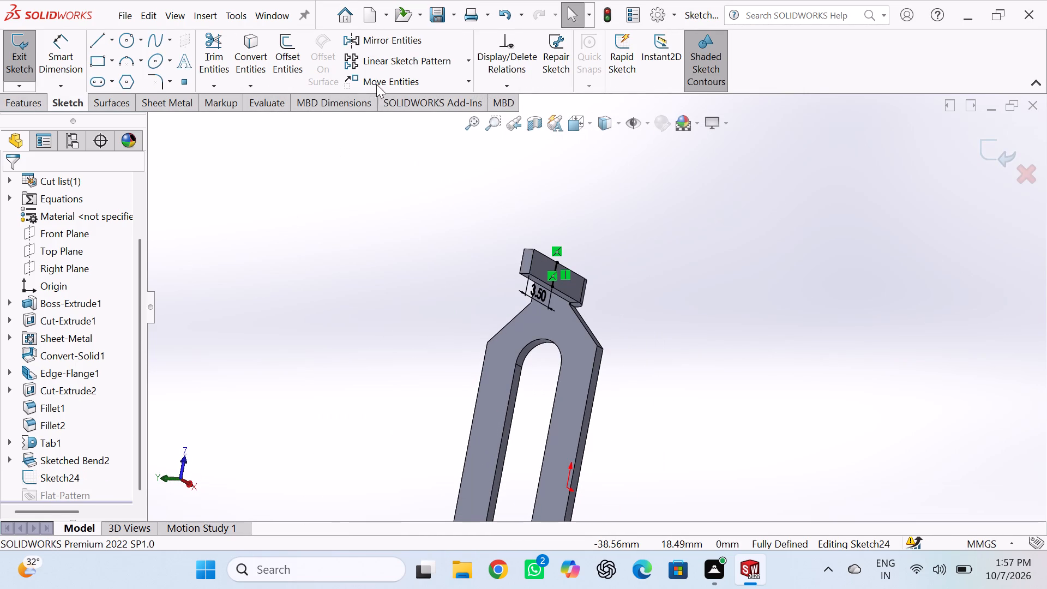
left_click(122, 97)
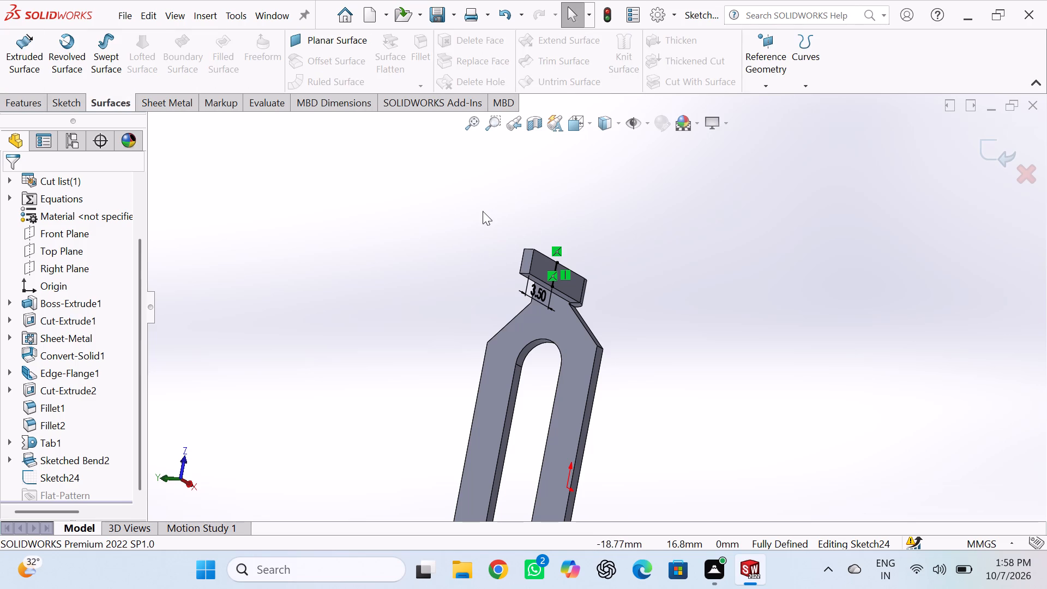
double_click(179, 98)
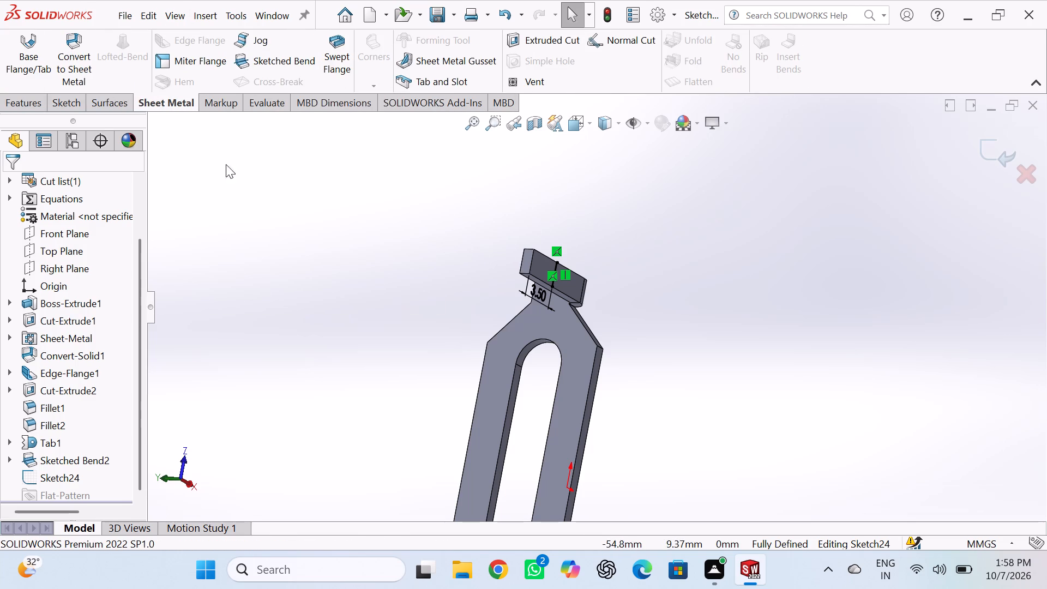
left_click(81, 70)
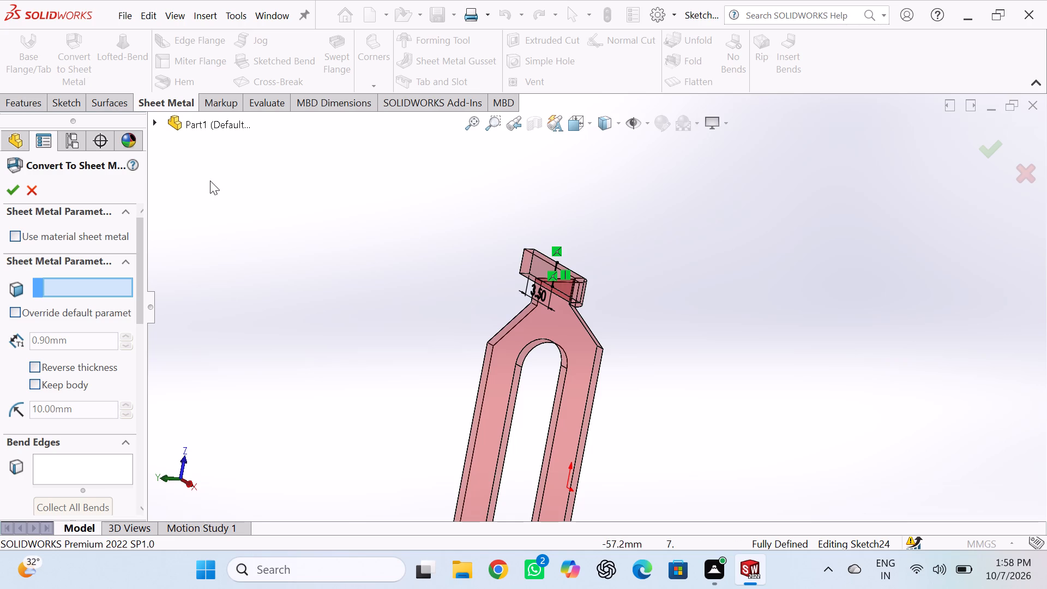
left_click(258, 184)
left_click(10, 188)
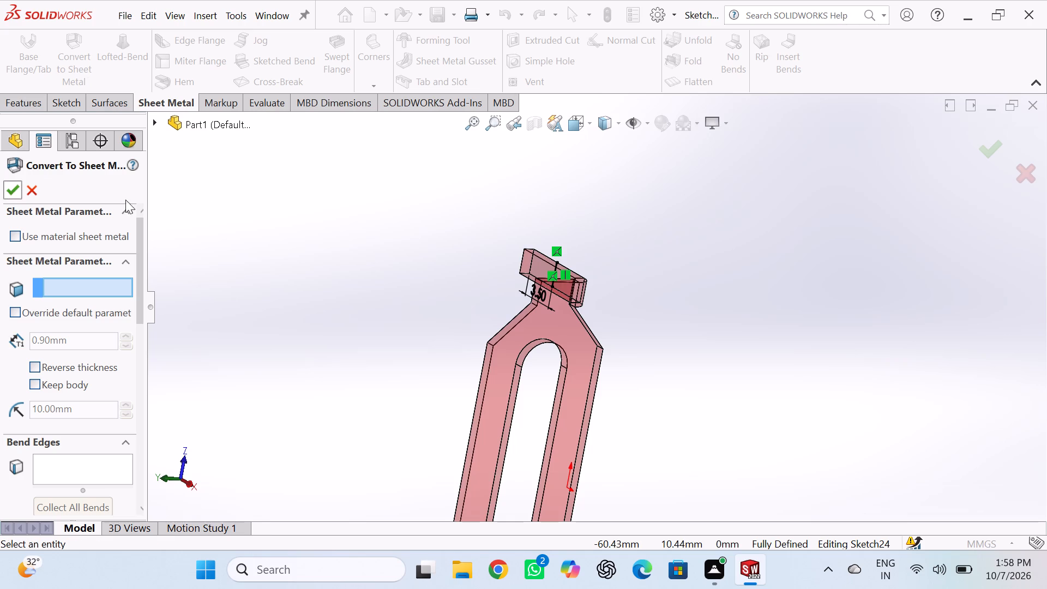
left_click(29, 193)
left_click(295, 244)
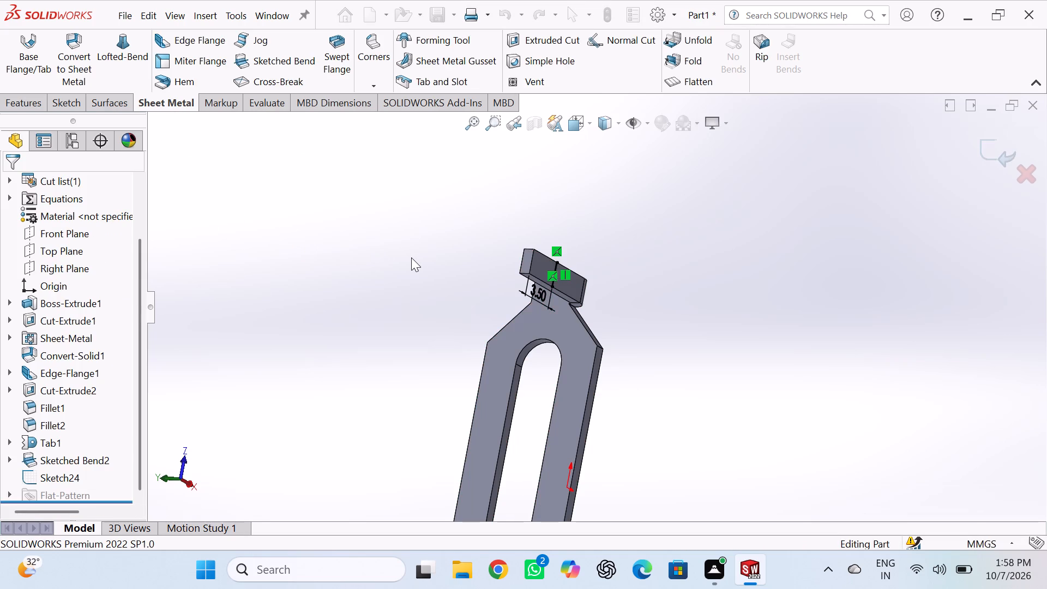
Recreate the 90° sketched bend at the side extension's line, fixing the free-end side, with bend centerline position and a custom 0.30 mm radius.
scroll(412, 257, "up", 3)
scroll(412, 257, "down", 1)
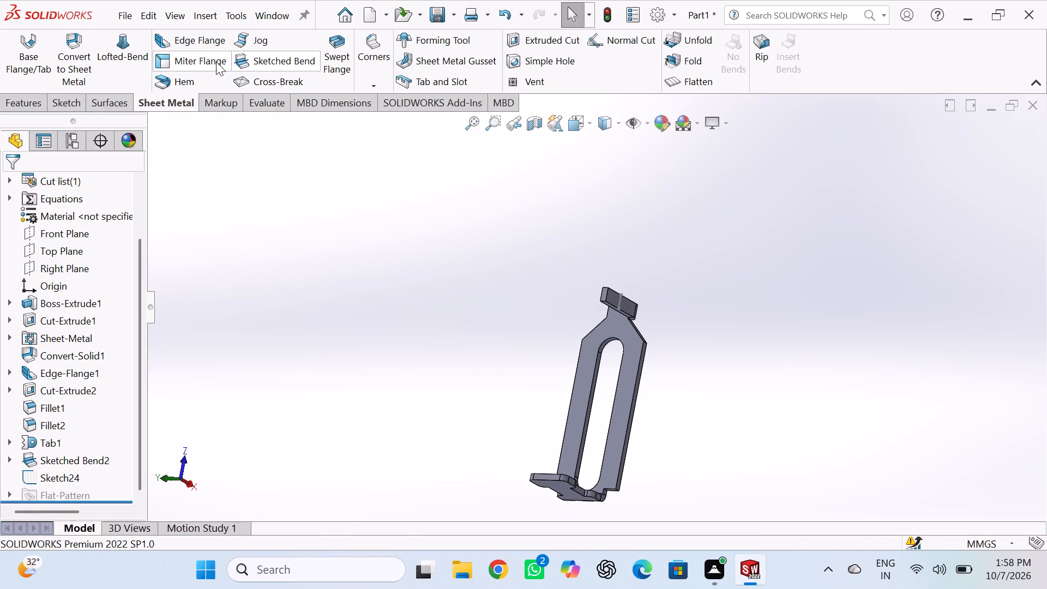
left_click(261, 64)
scroll(591, 278, "down", 6)
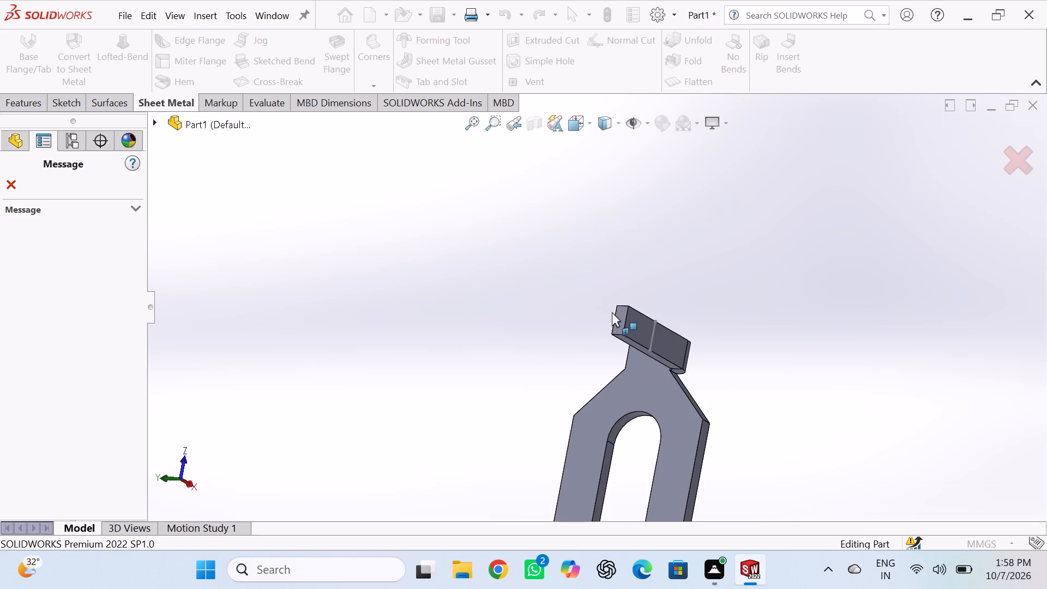
scroll(612, 312, "down", 2)
left_click(703, 361)
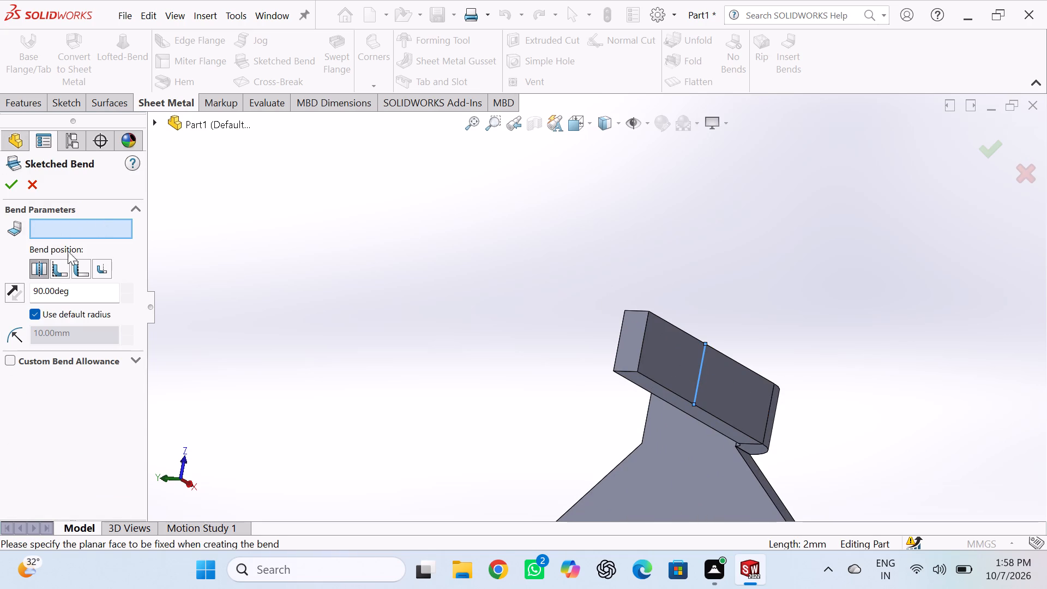
left_click(58, 270)
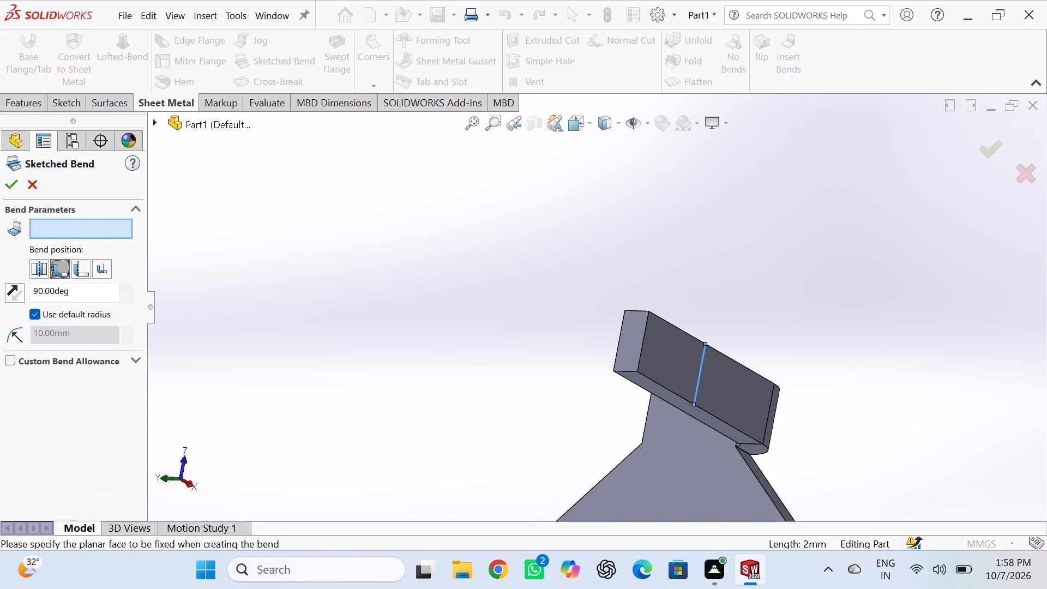
left_click(38, 309)
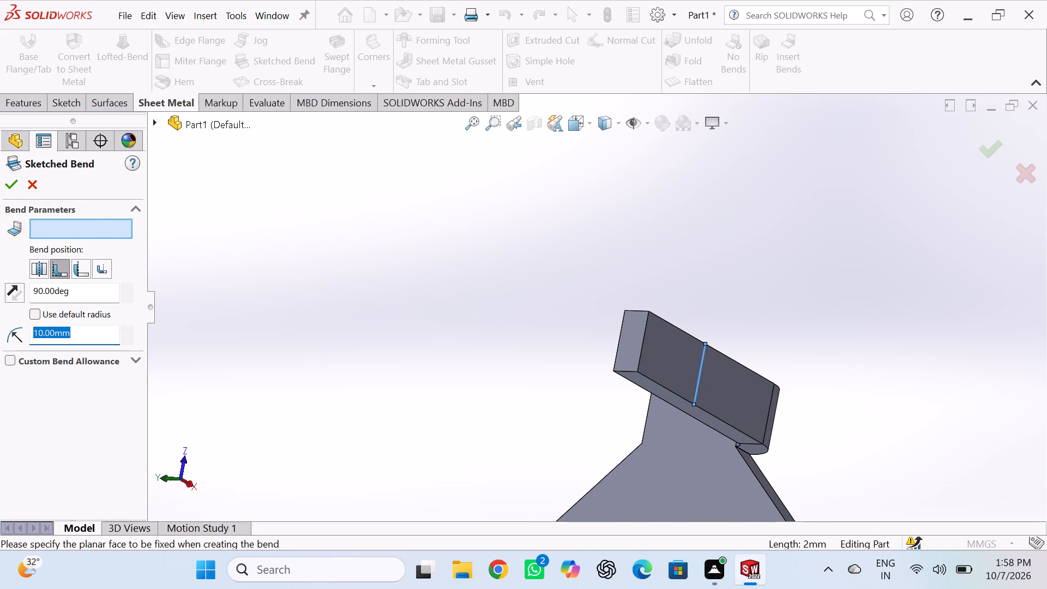
type("0.3")
left_click(477, 281)
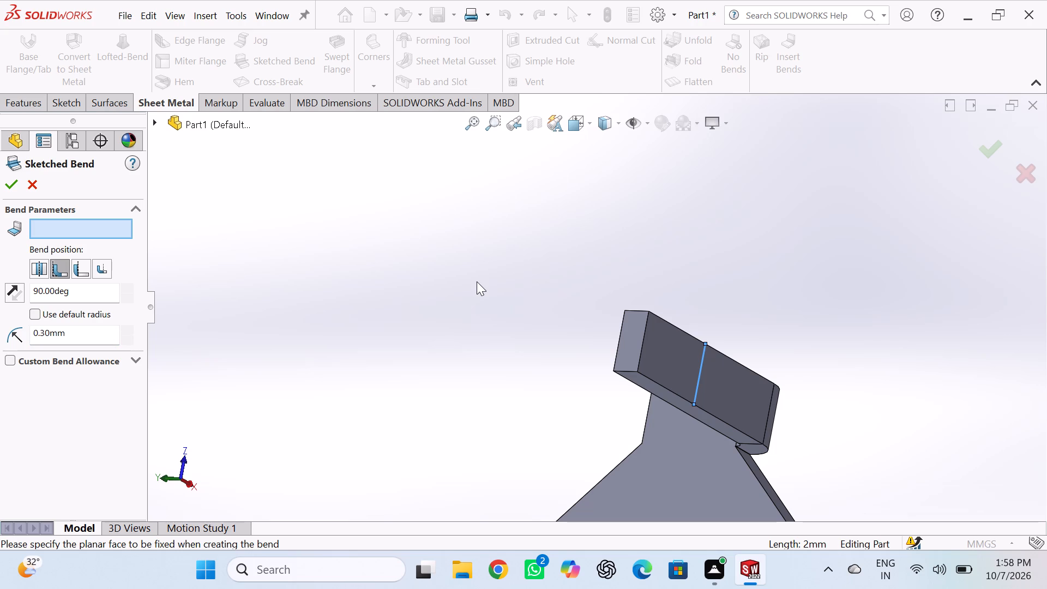
left_click(659, 369)
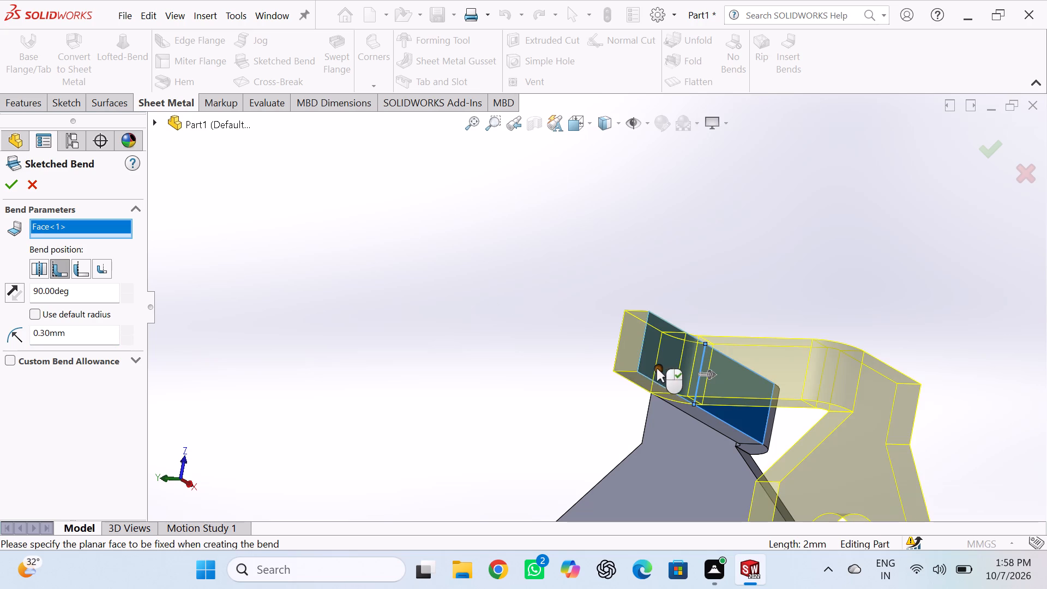
left_click(41, 262)
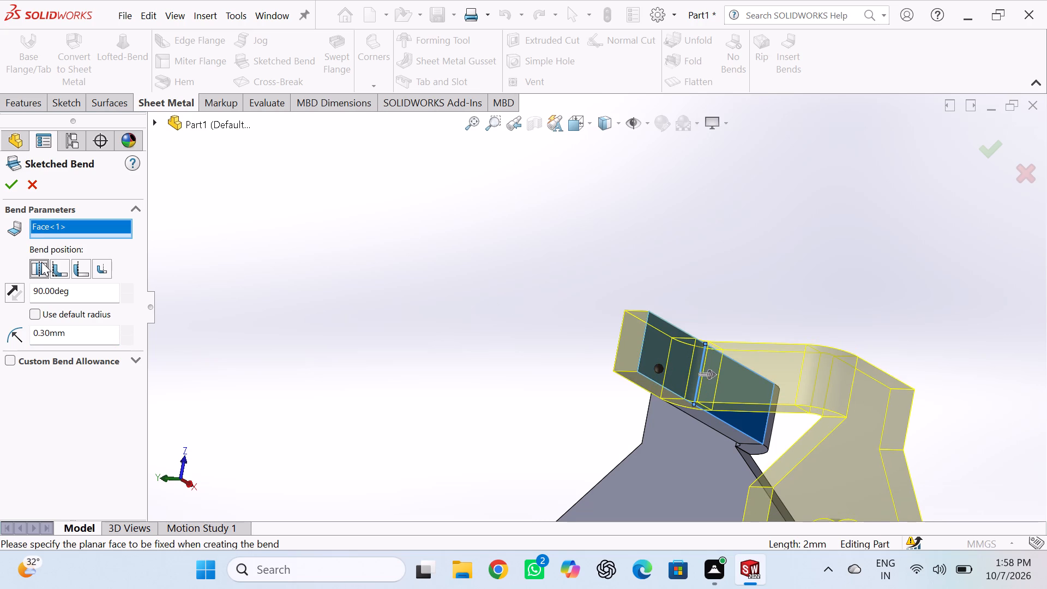
left_click(4, 177)
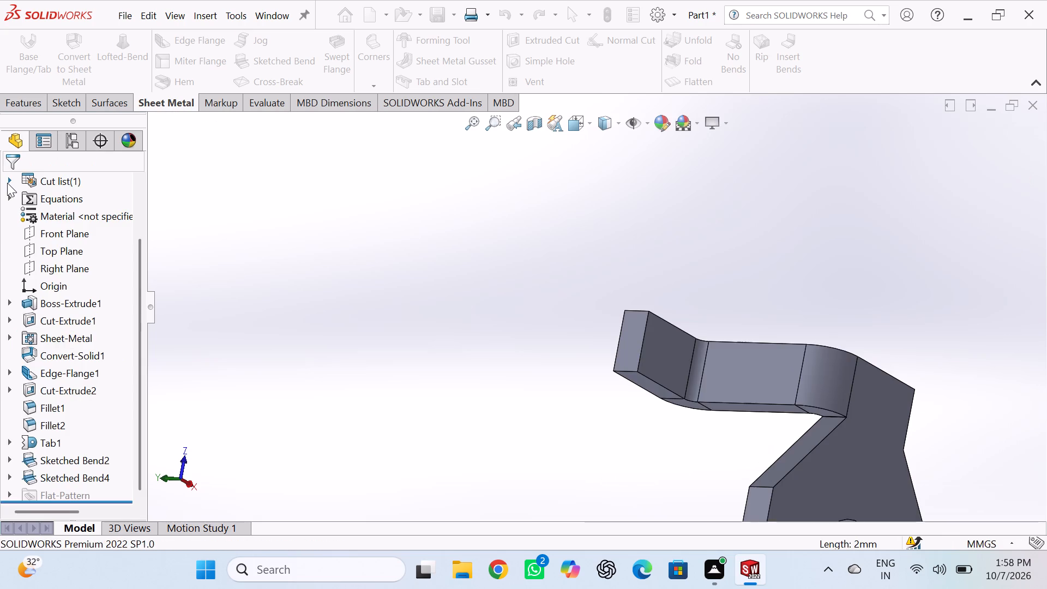
left_click(287, 339)
scroll(287, 339, "up", 5)
key("ctrl+7")
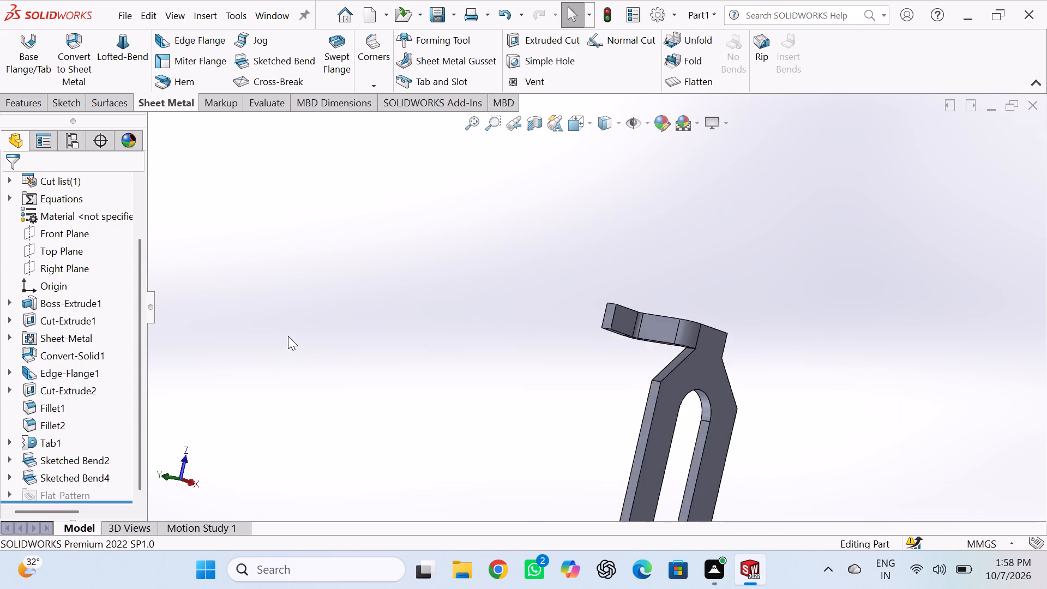
left_click(521, 304)
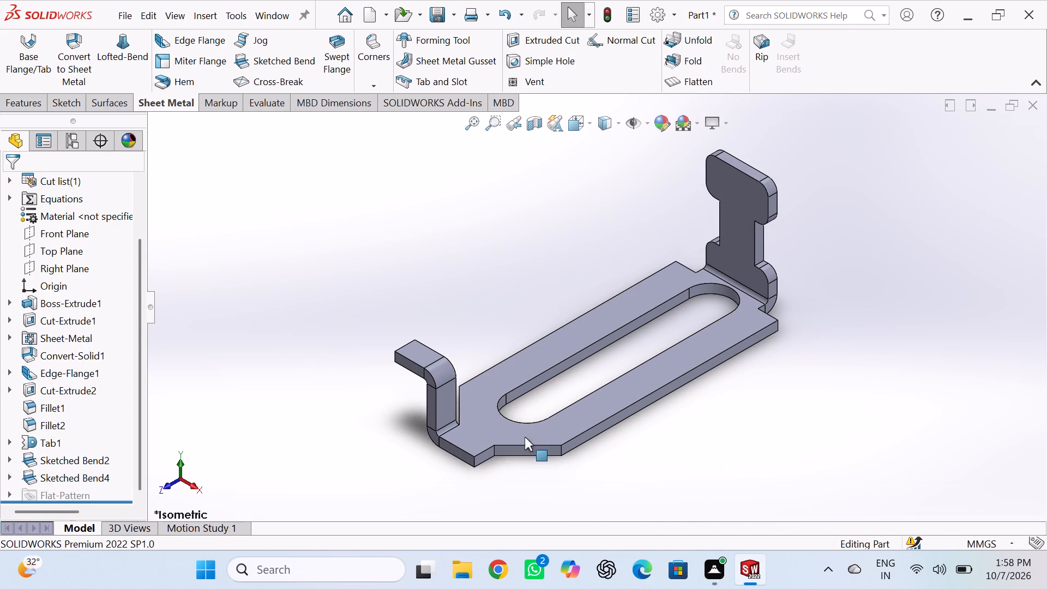
On the slotted plate's top face, sketch a closed rectangle about 7.7 mm long from the neck's end edge, opposite the bent side extension.
left_click(460, 434)
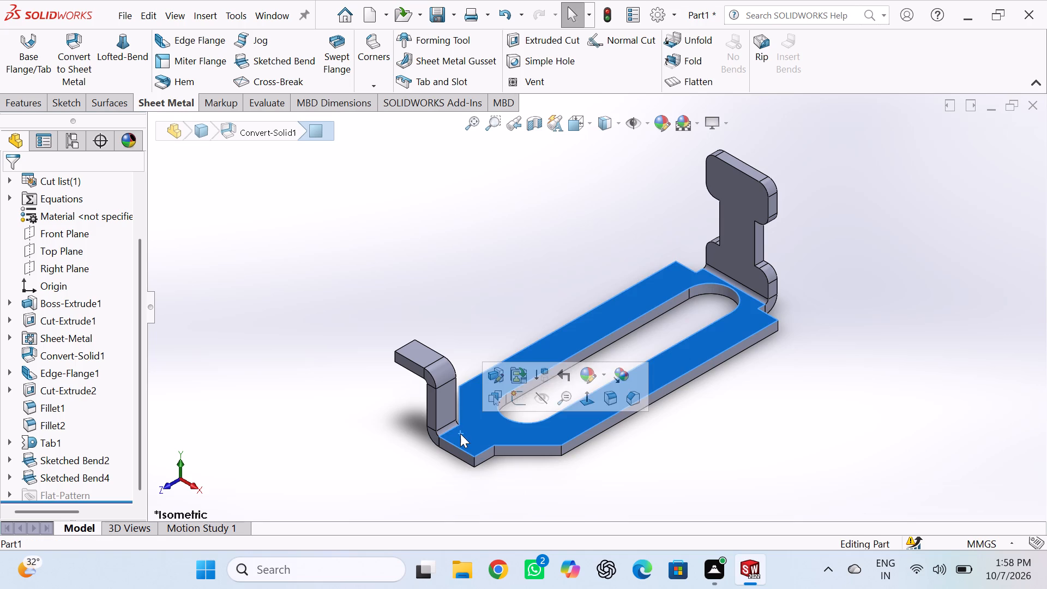
left_click(520, 396)
left_click(461, 385)
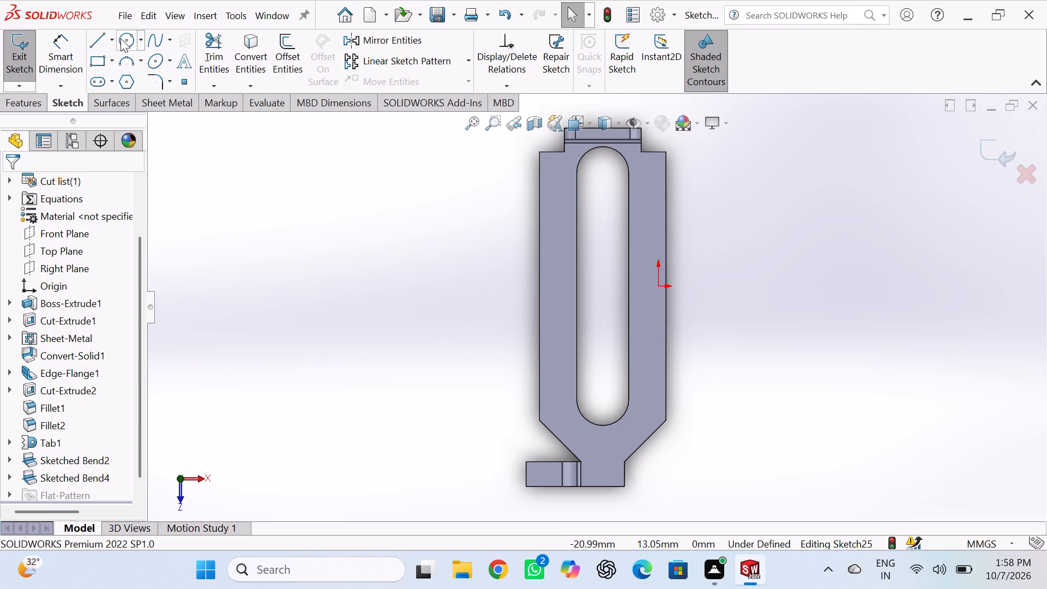
left_click(101, 36)
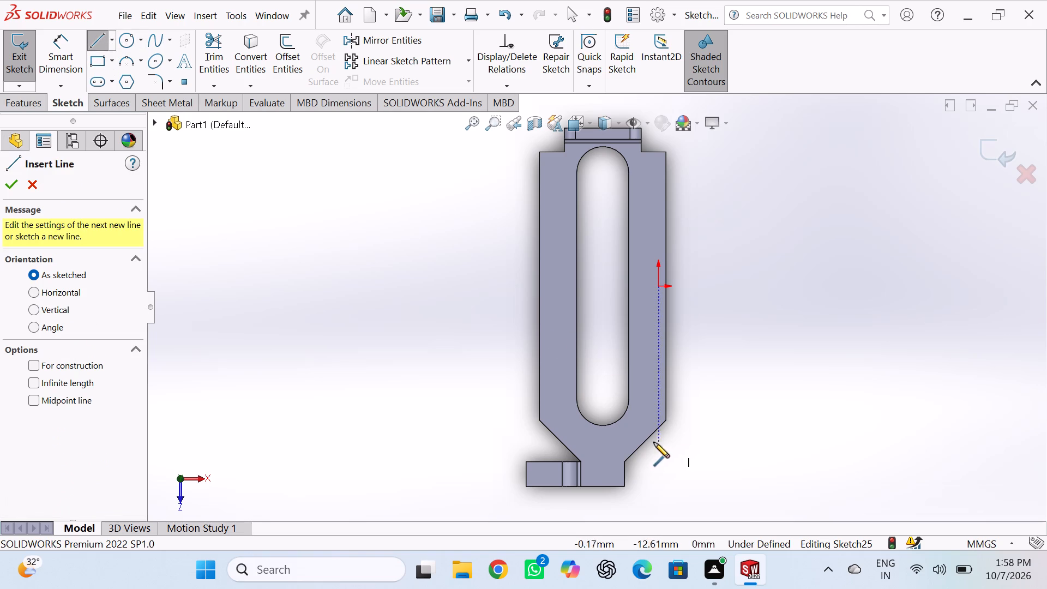
left_click(624, 464)
left_click(720, 462)
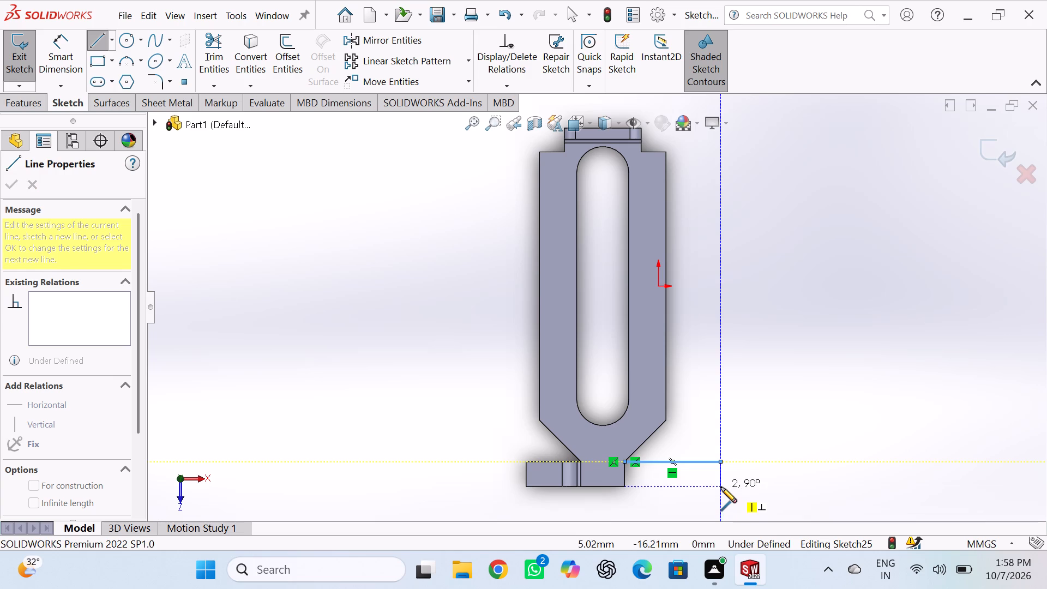
double_click(721, 487)
left_click(625, 486)
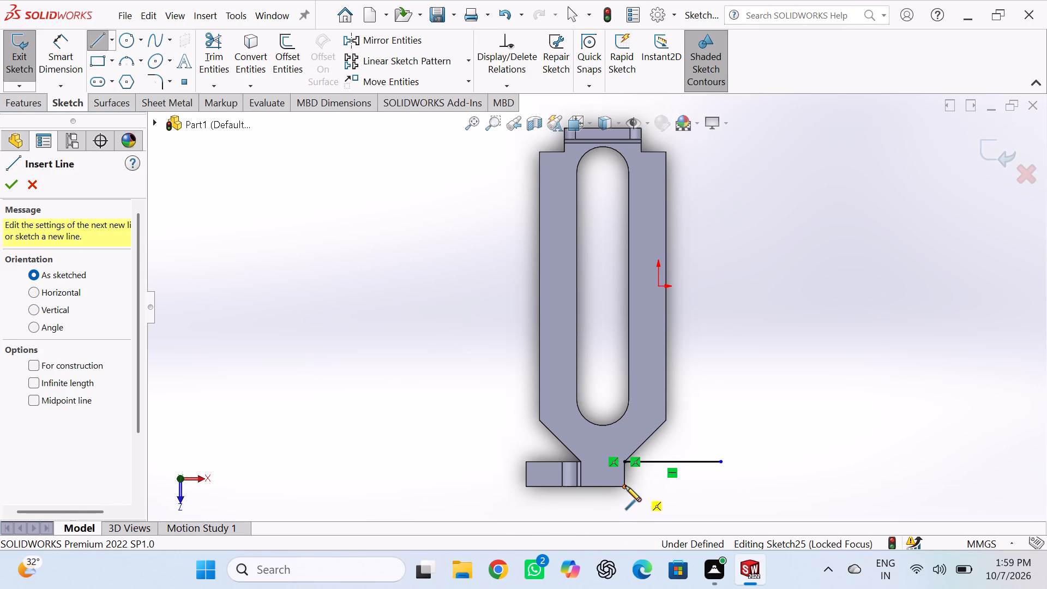
left_click(624, 462)
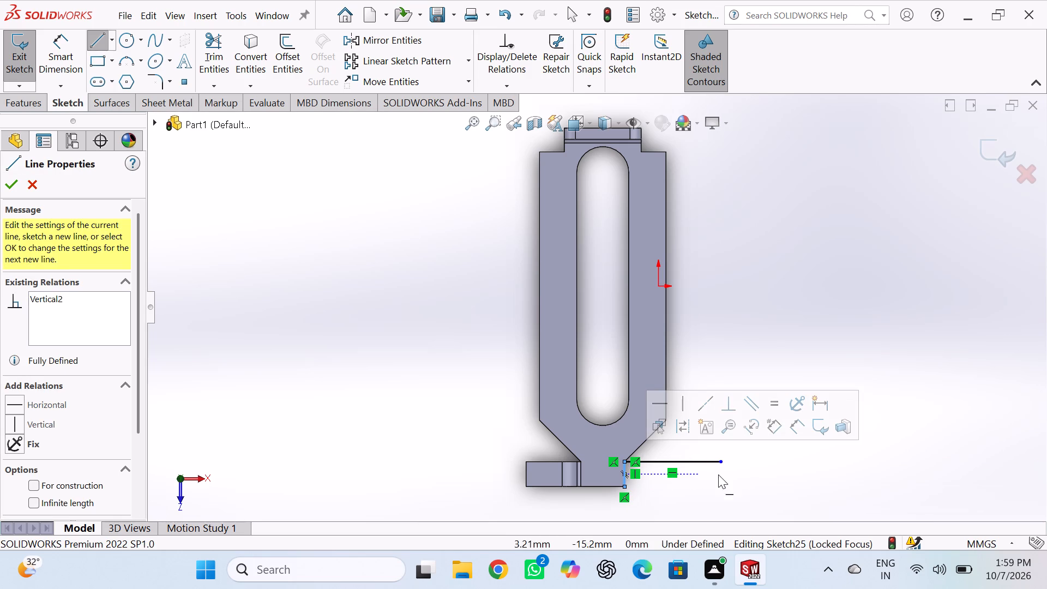
right_click(776, 446)
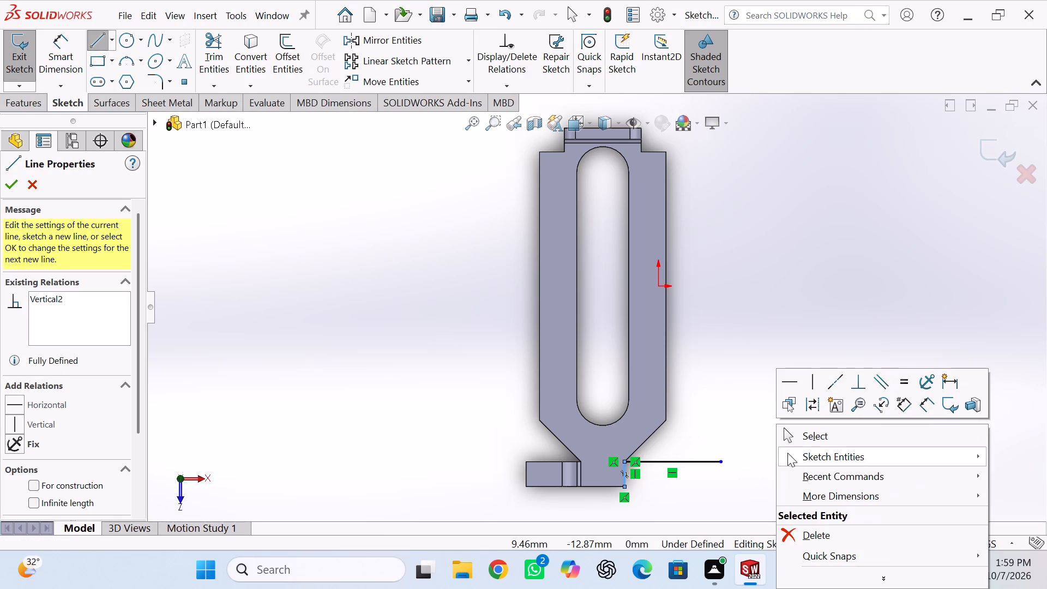
left_click(797, 433)
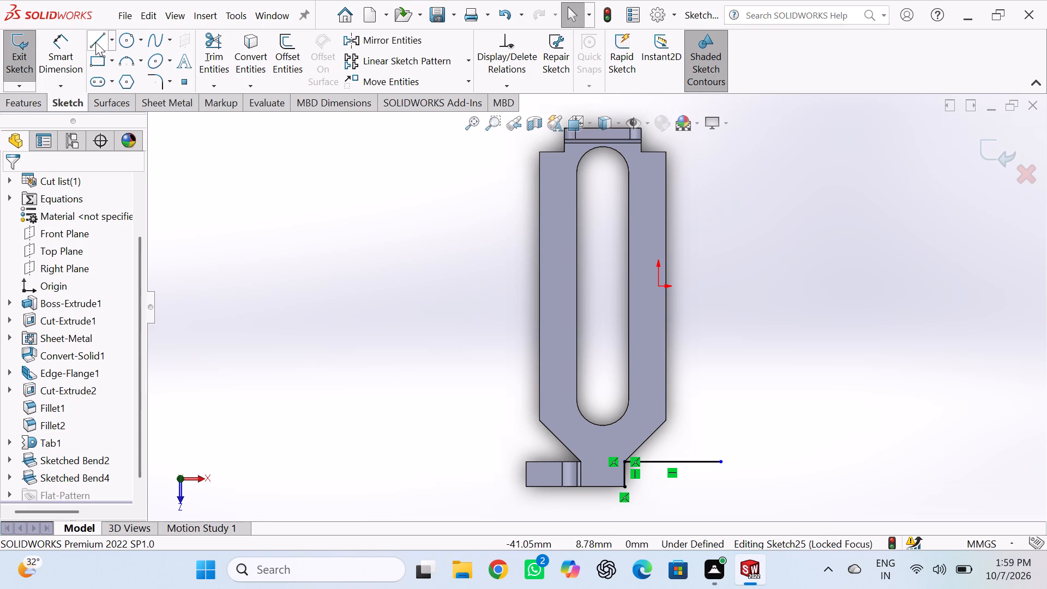
left_click(95, 42)
scroll(683, 460, "up", 3)
scroll(670, 458, "down", 6)
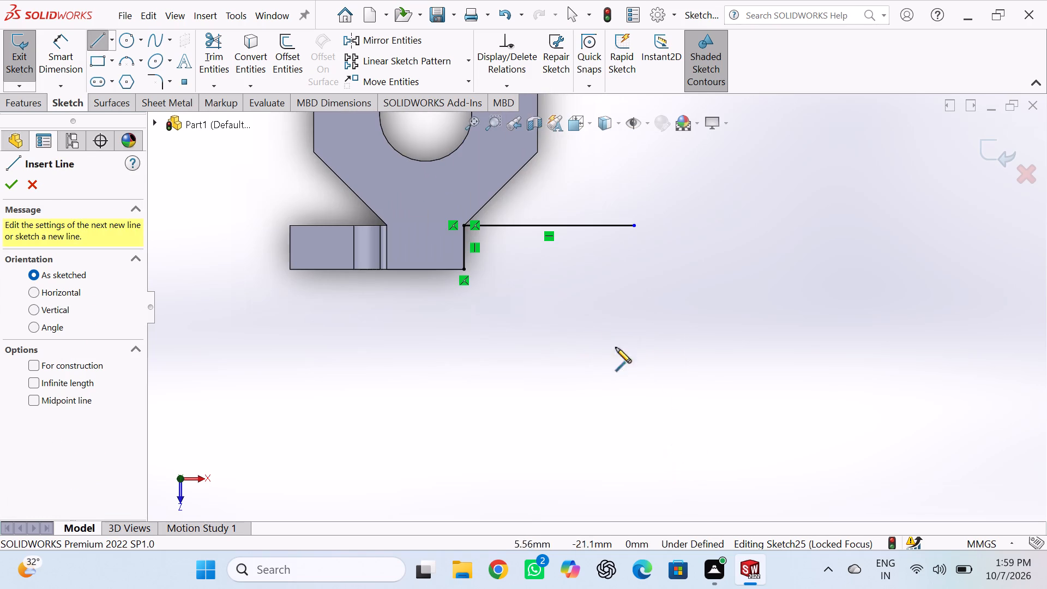
left_click(464, 269)
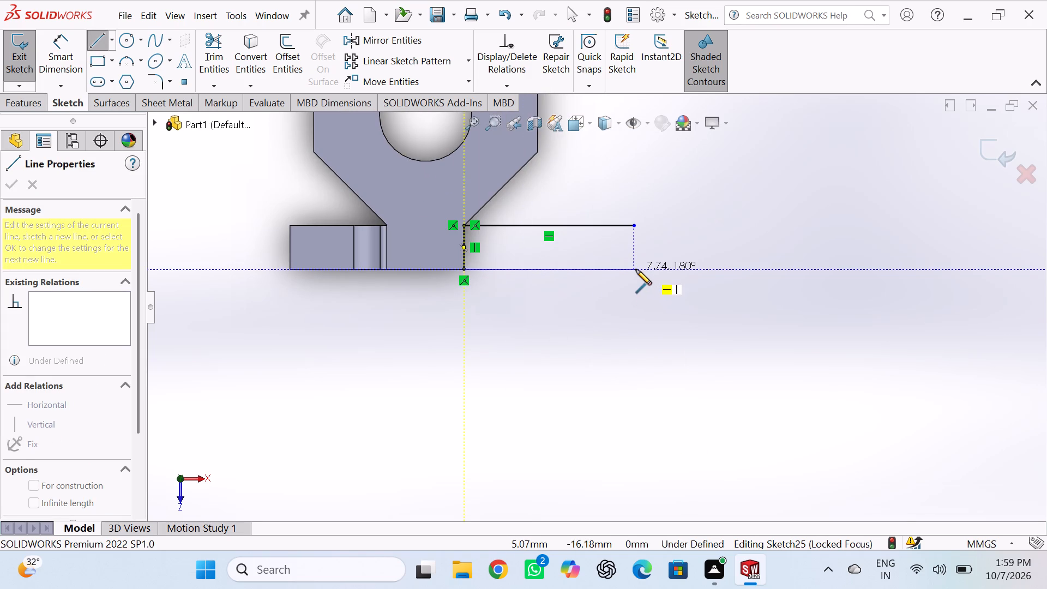
left_click(636, 269)
left_click(632, 226)
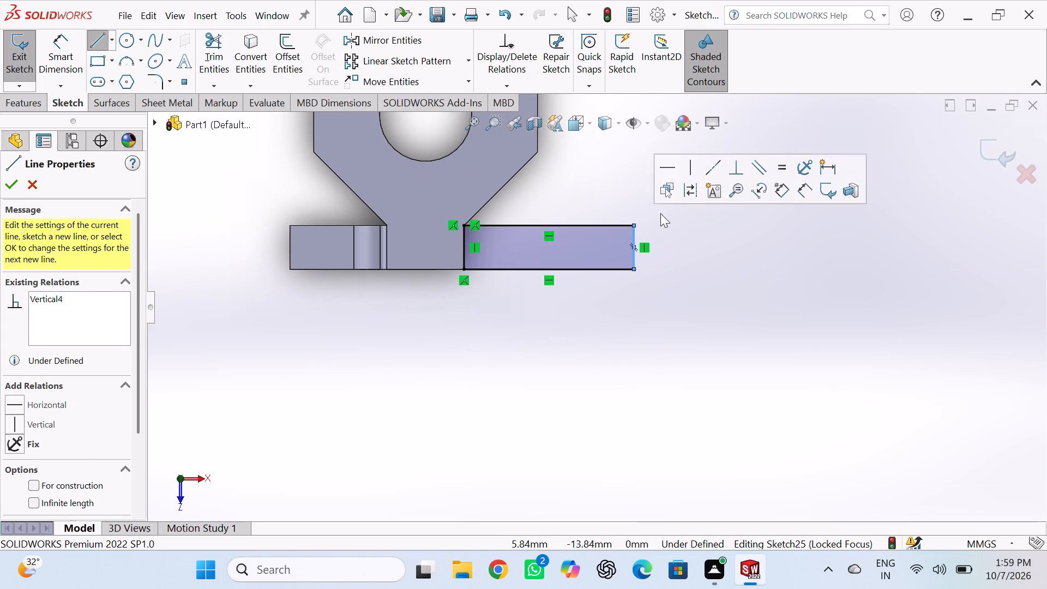
right_click(677, 230)
left_click(690, 239)
Dimension the new rectangle's length as 8.95 mm.
right_click_drag(677, 304, 690, 253)
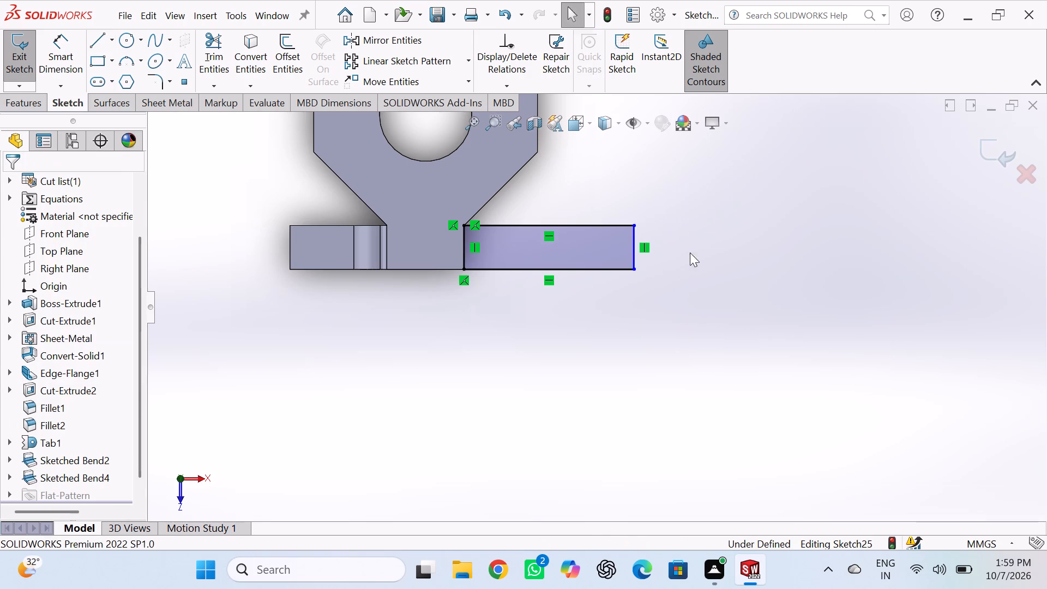
right_click_drag(690, 253, 698, 205)
left_click(596, 269)
double_click(563, 328)
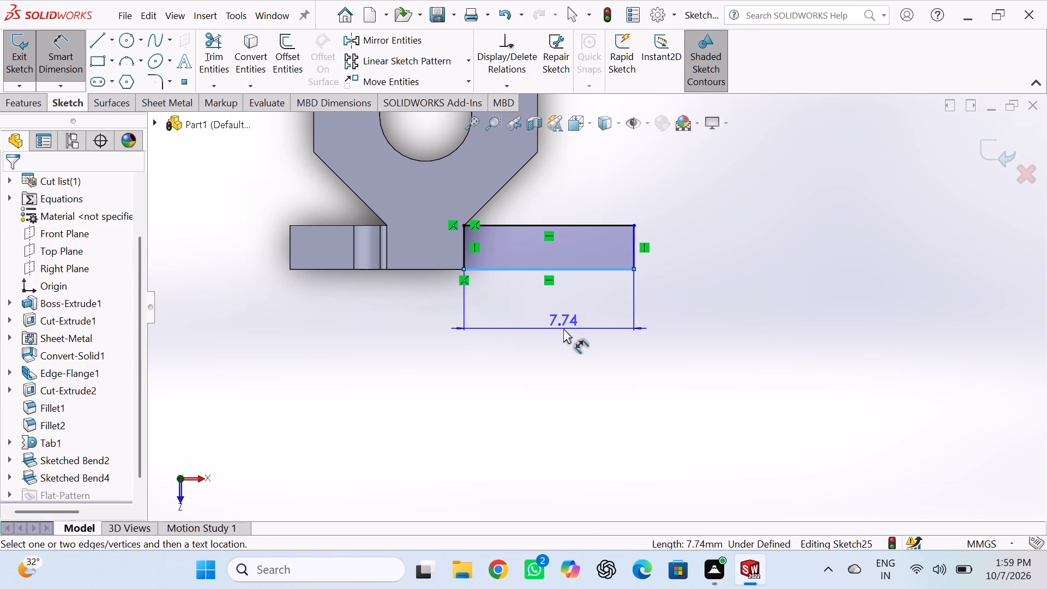
key("9")
key("BackSpace")
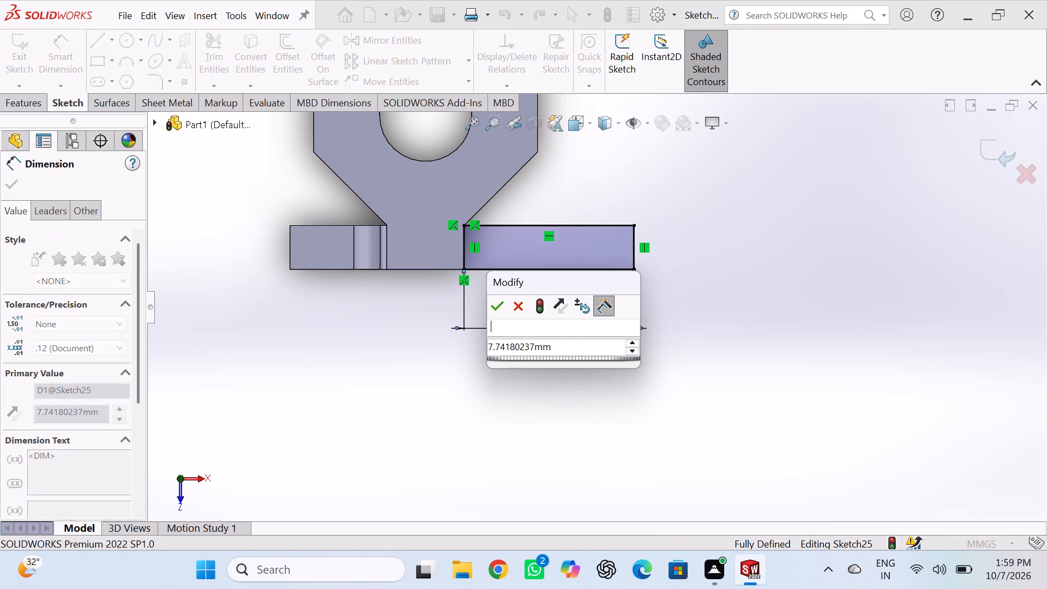
type("8.")
key("9")
key("5")
key("Return")
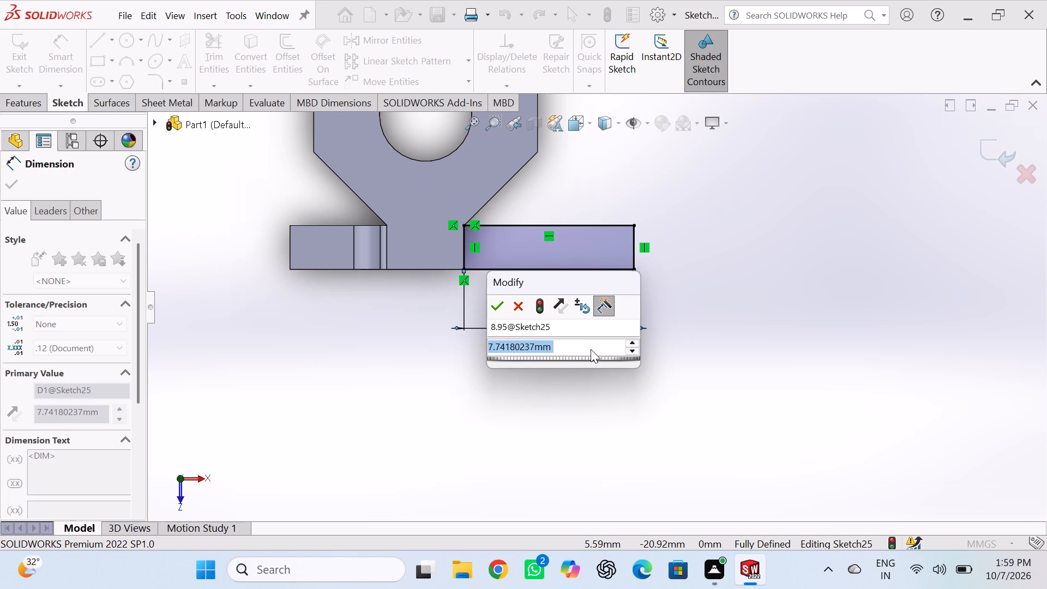
type("8.95")
key("Return")
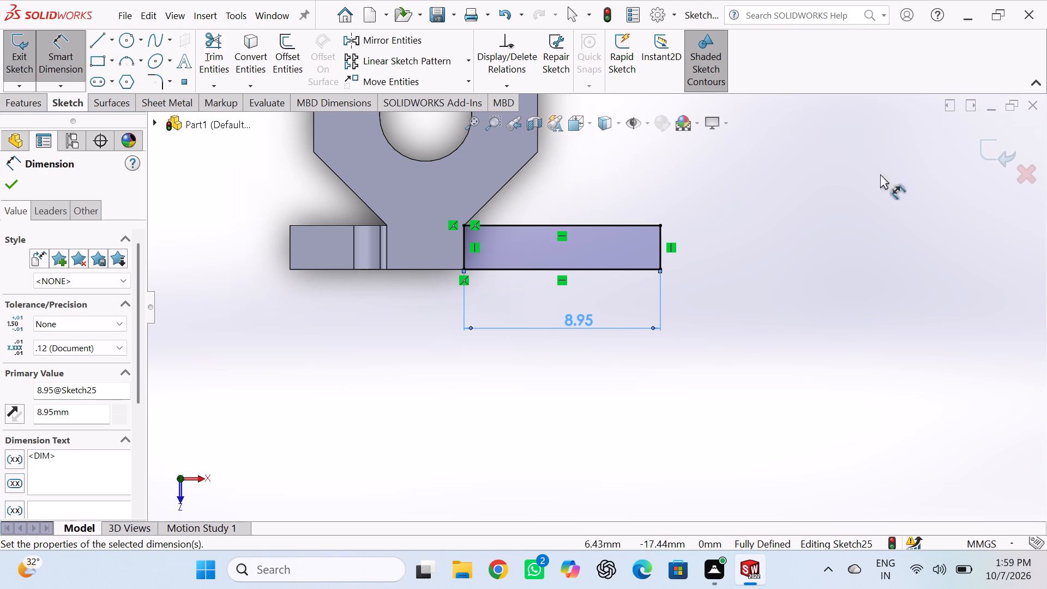
Create a 0.90 mm sheet metal tab from the rectangle with Base Flange/Tab, merged with the existing body.
left_click(979, 142)
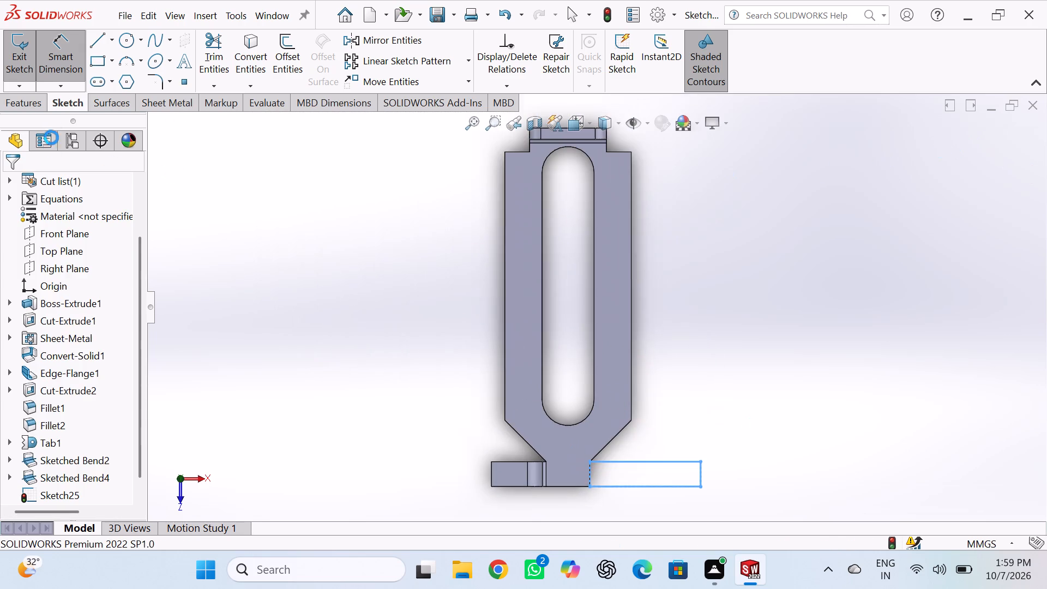
left_click(619, 283)
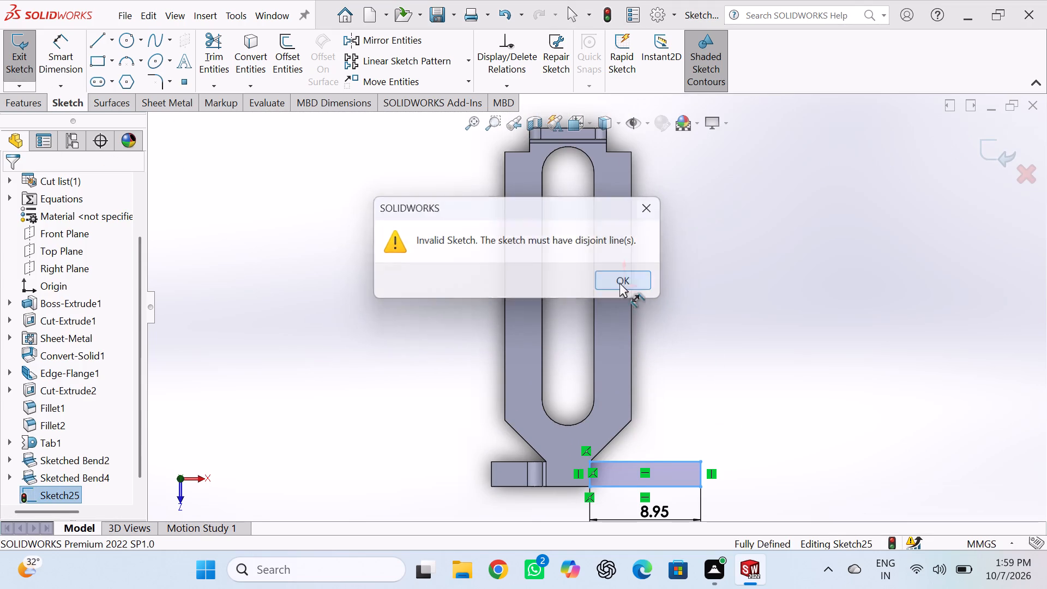
scroll(647, 404, "up", 3)
middle_click_drag(425, 377, 424, 376)
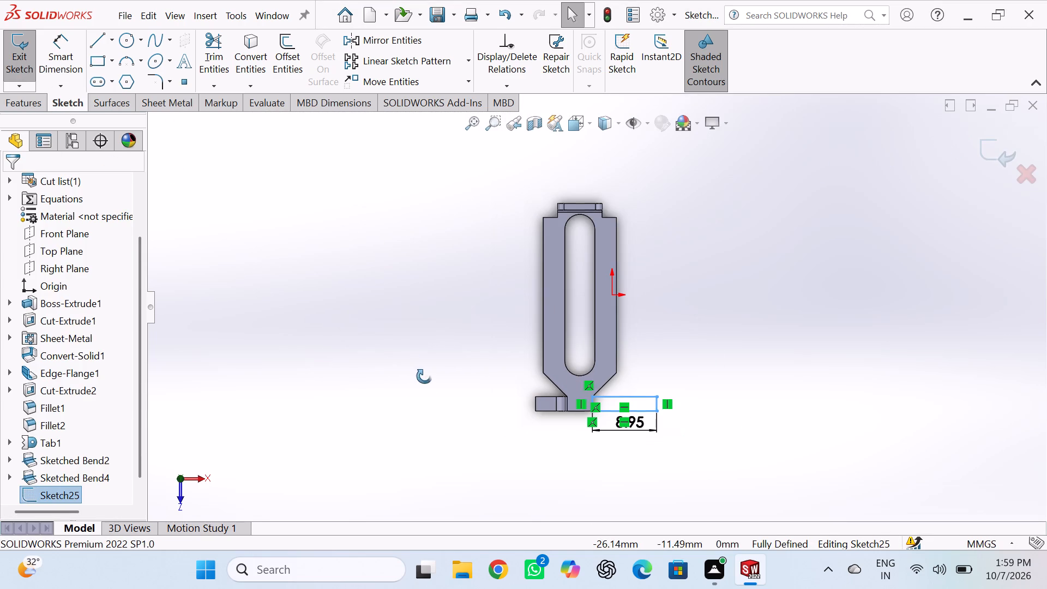
middle_click_drag(424, 376, 411, 208)
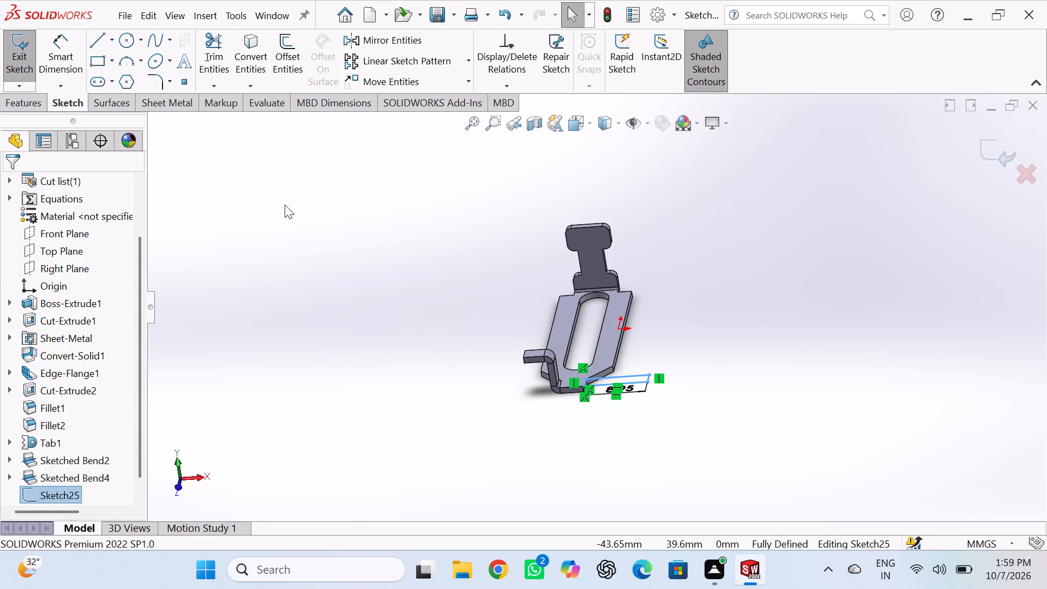
left_click(159, 99)
left_click(26, 40)
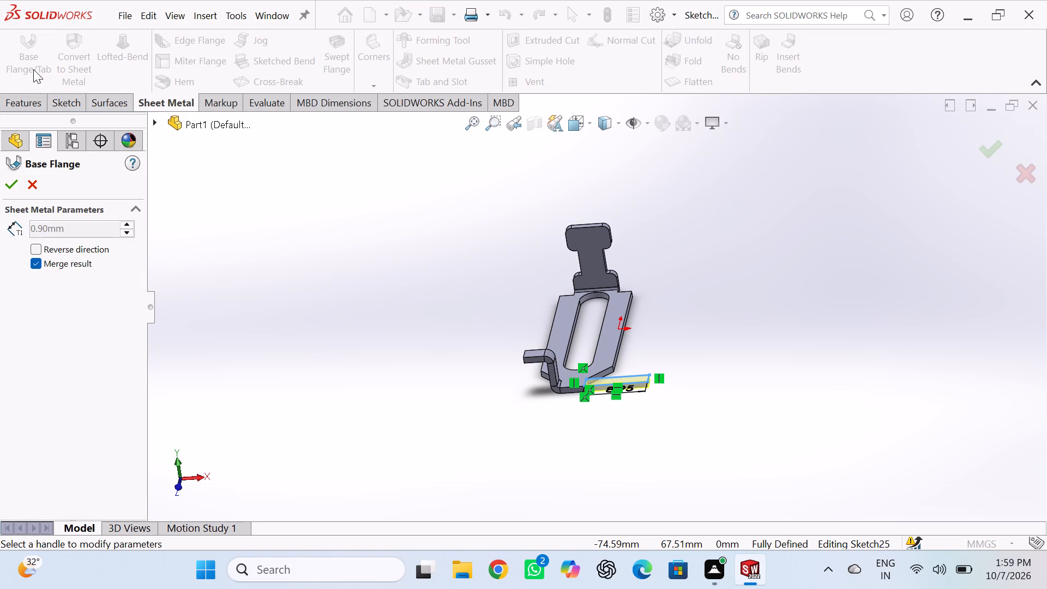
left_click(13, 182)
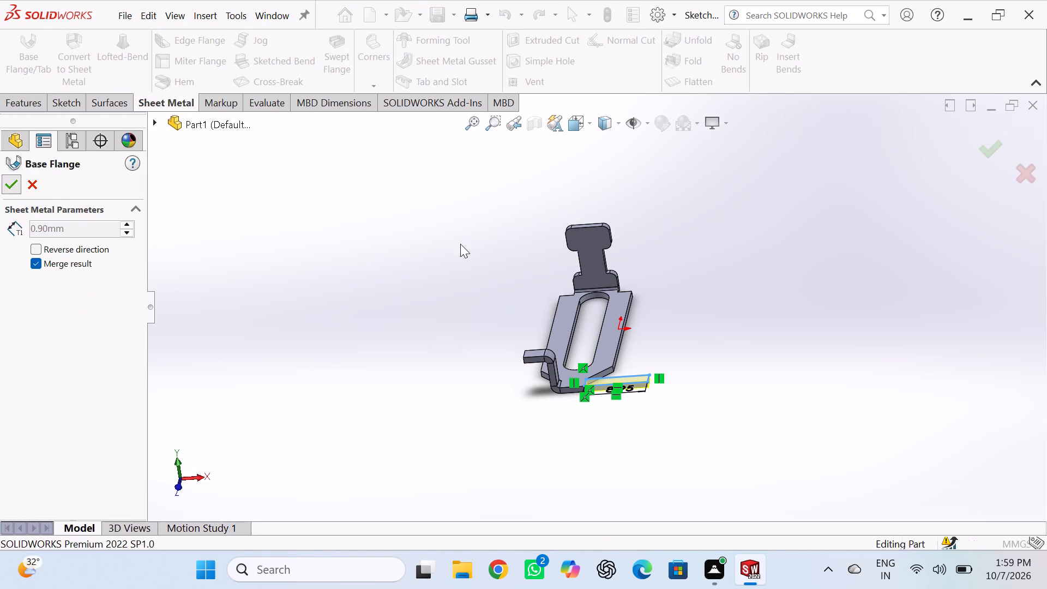
Start a sketched bend on the slotted plate's top face, drawing its bend line across the new extension's full width from the neck corner.
left_click(455, 243)
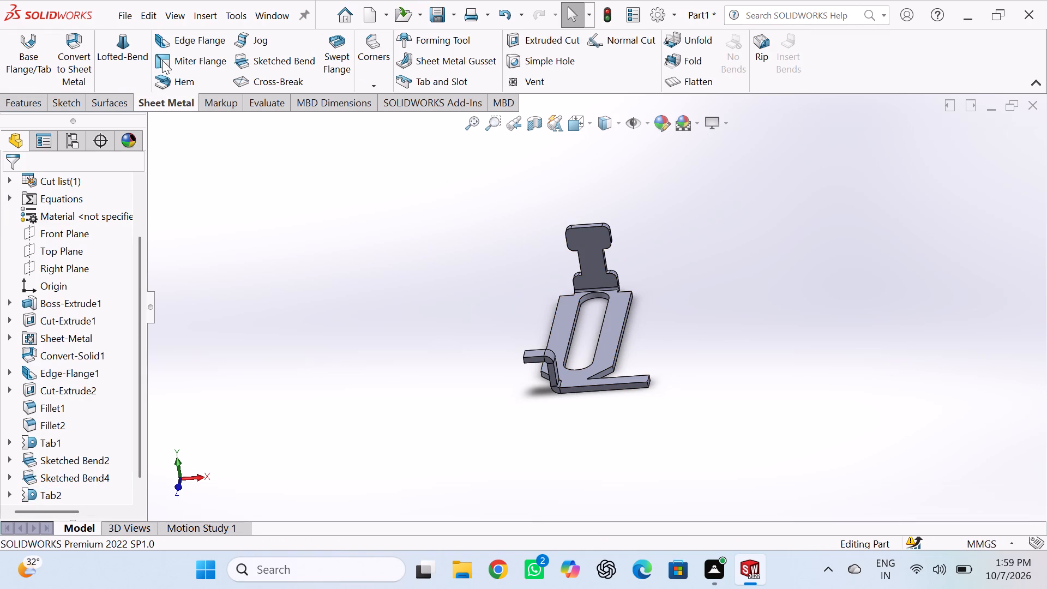
left_click(264, 62)
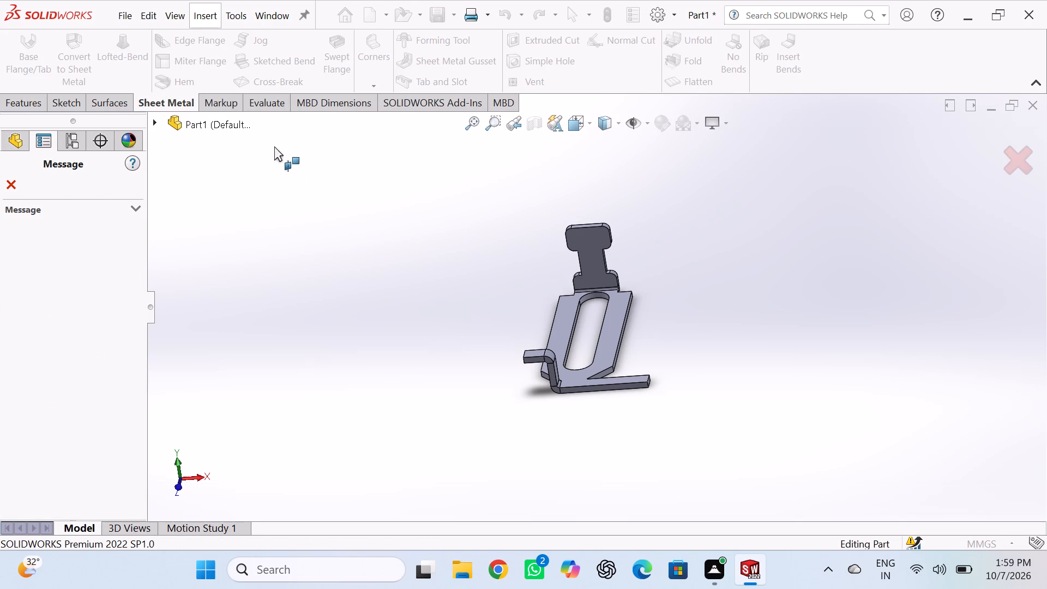
scroll(605, 381, "down", 6)
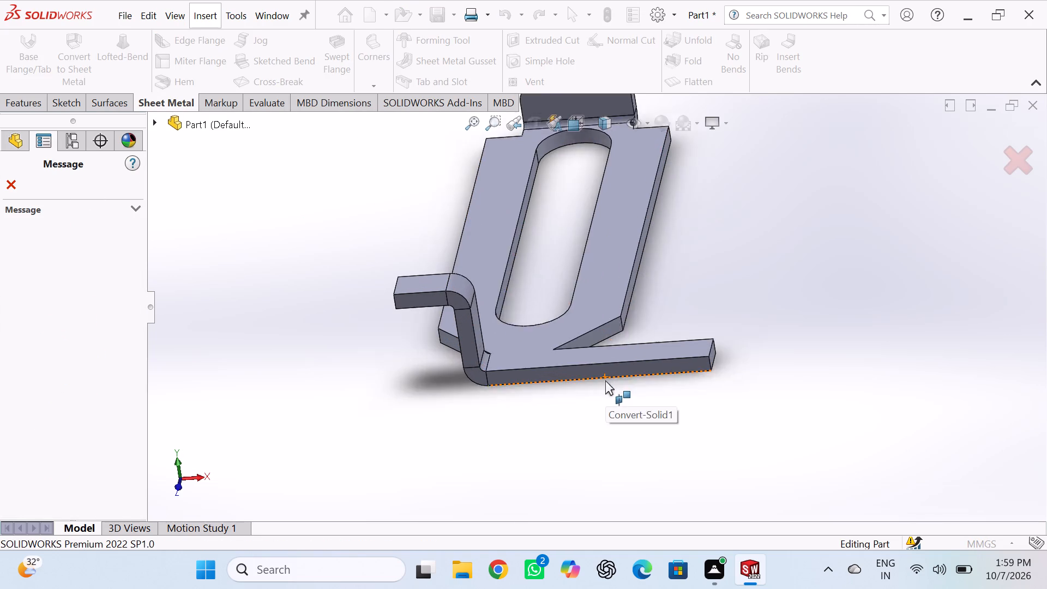
scroll(605, 380, "down", 2)
left_click(536, 325)
scroll(675, 374, "up", 4)
scroll(639, 398, "down", 7)
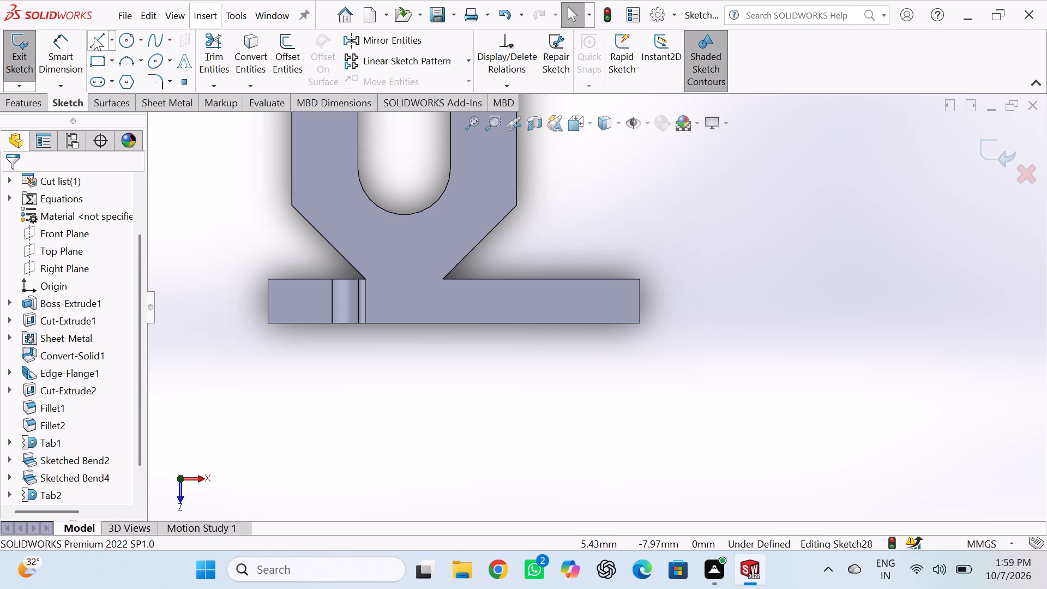
left_click(95, 37)
scroll(443, 242, "down", 3)
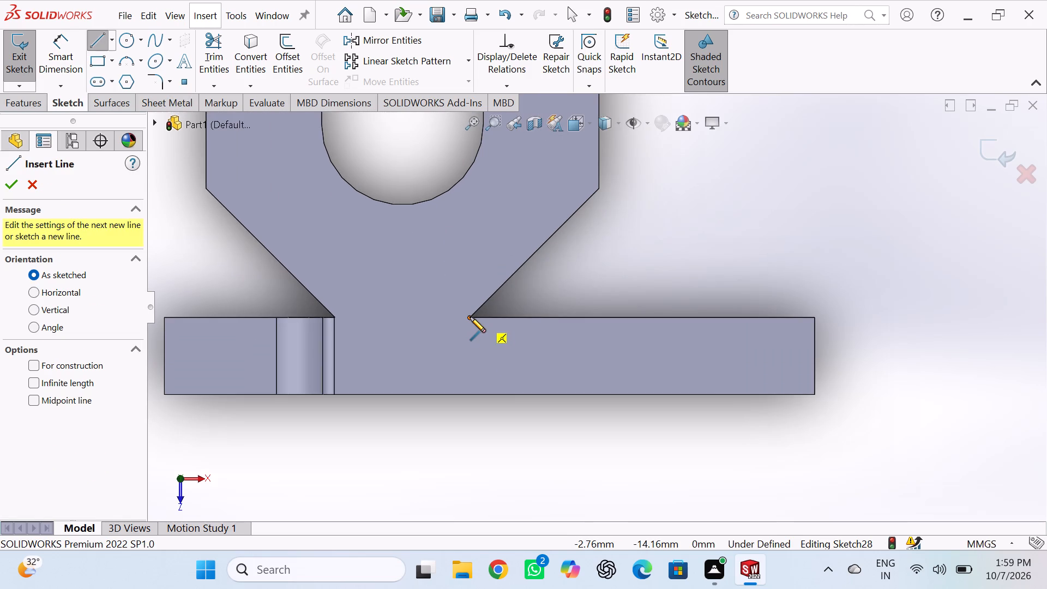
left_click(470, 317)
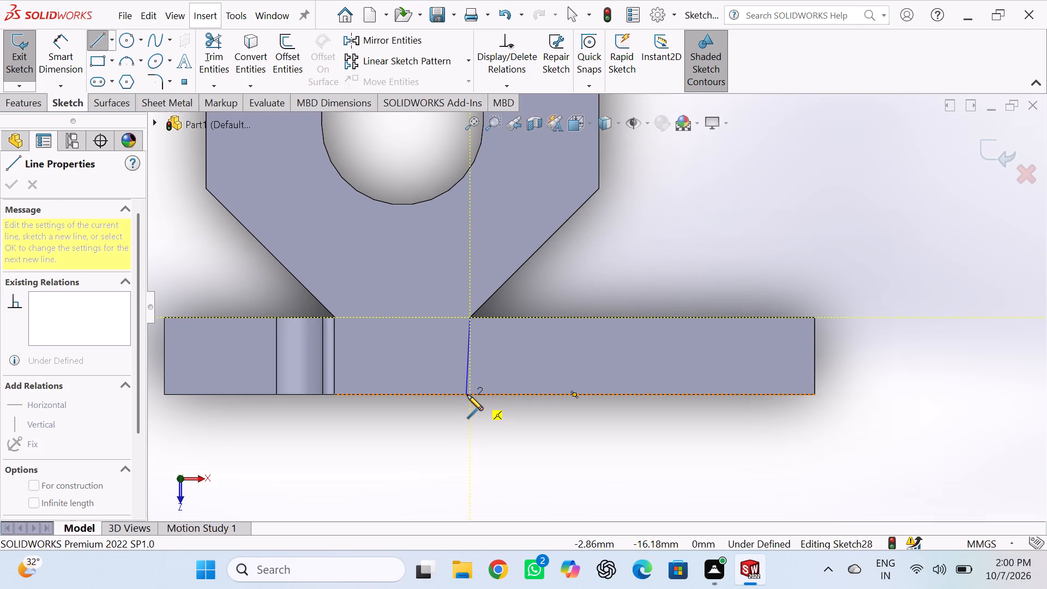
left_click(472, 395)
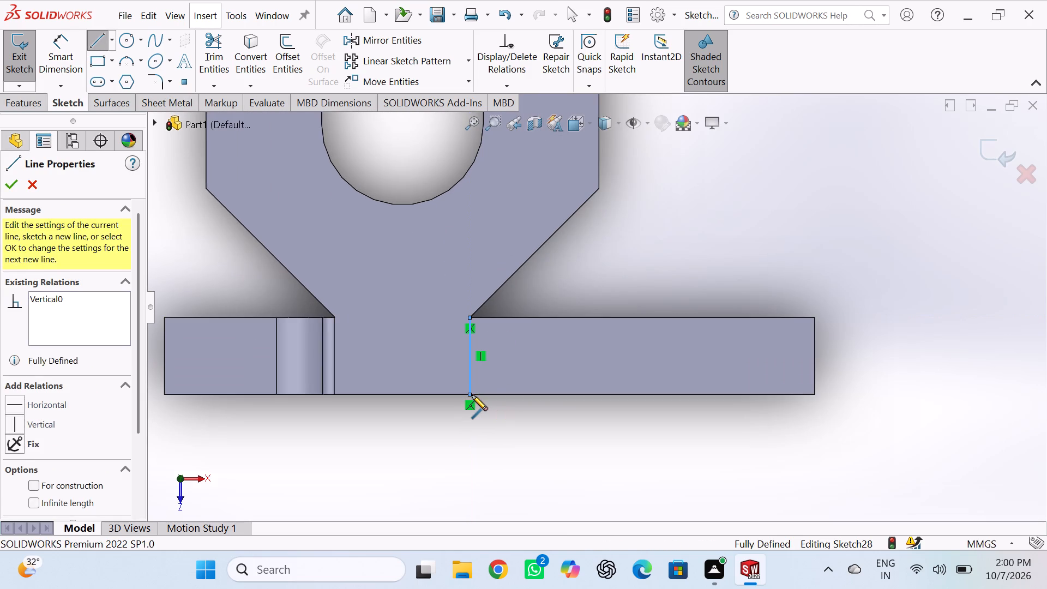
right_click(610, 229)
left_click(630, 242)
left_click(642, 242)
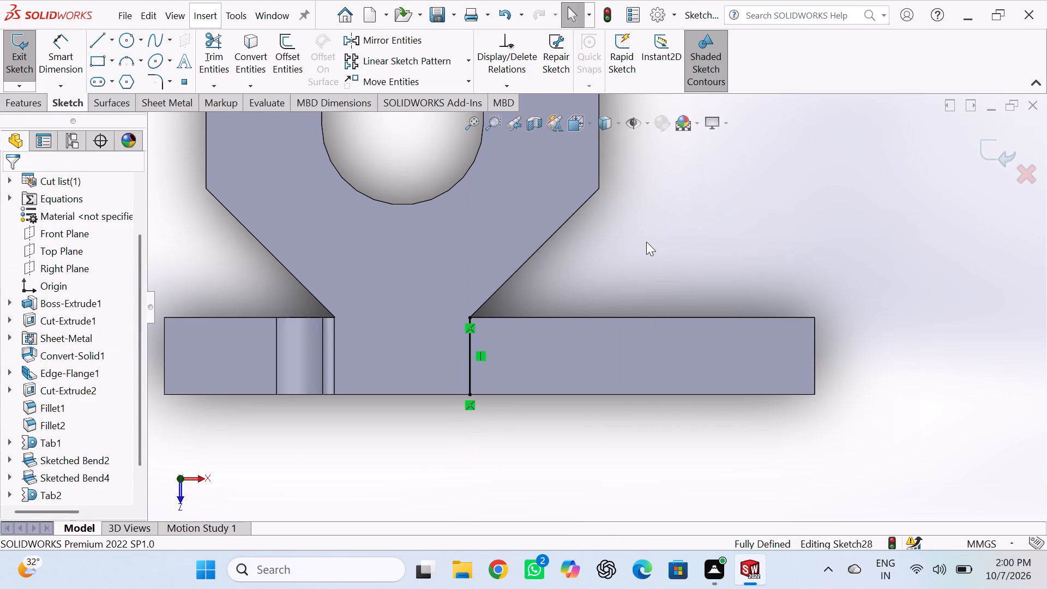
left_click(988, 143)
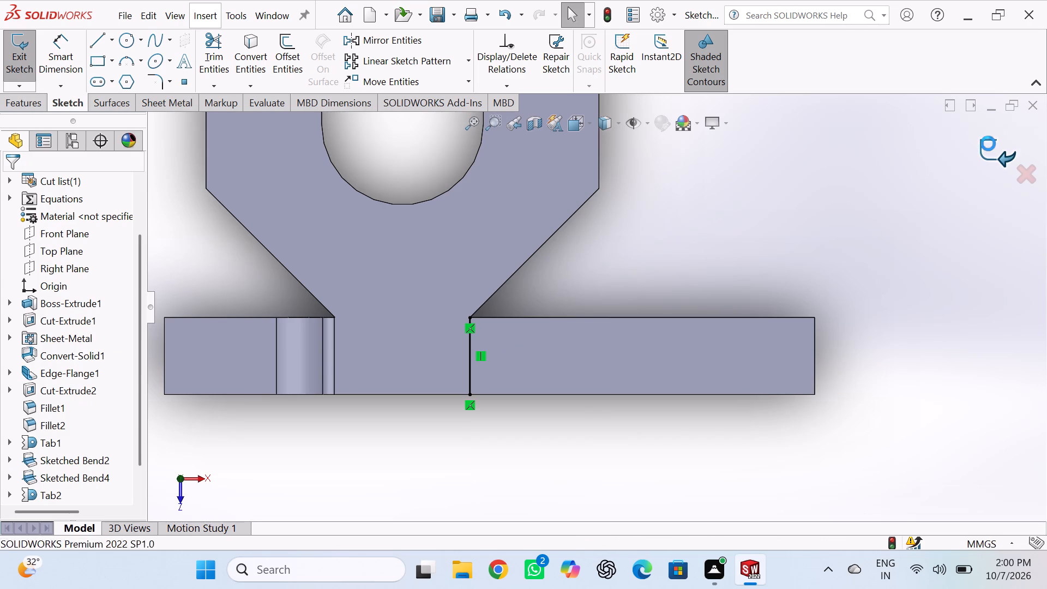
Create a 90° sketched bend at that line, fixing the new extension's free-end side, with material inside position and a custom 0.30 mm radius.
scroll(691, 399, "up", 3)
scroll(565, 399, "down", 1)
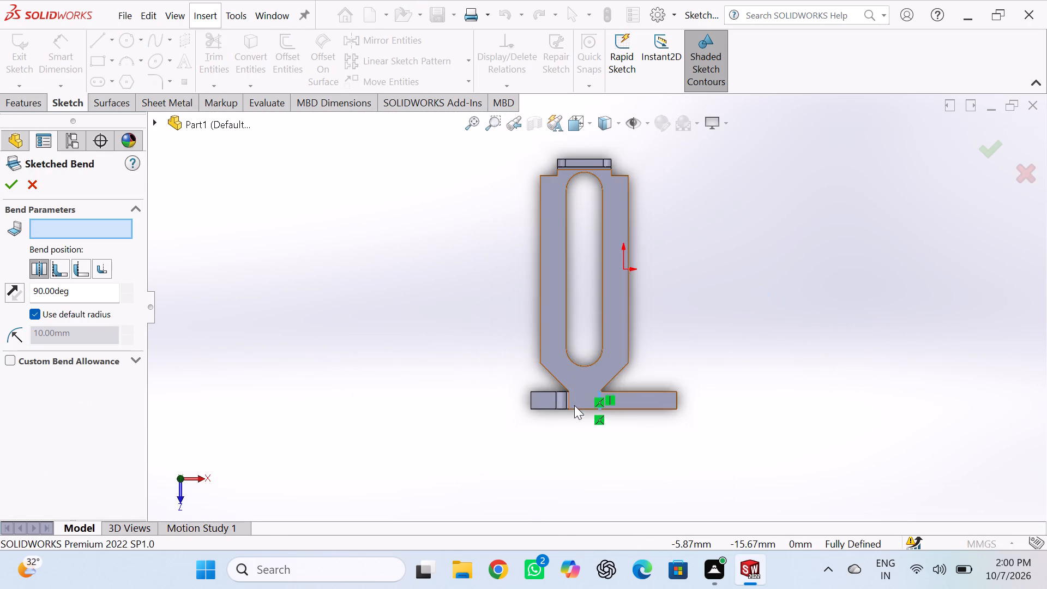
scroll(593, 410, "down", 4)
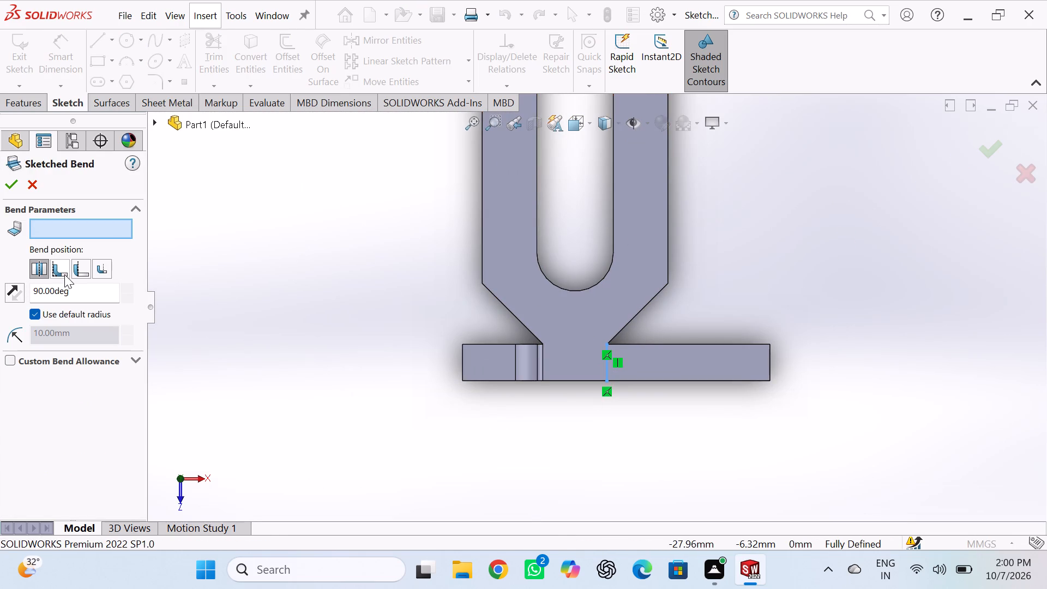
left_click(64, 272)
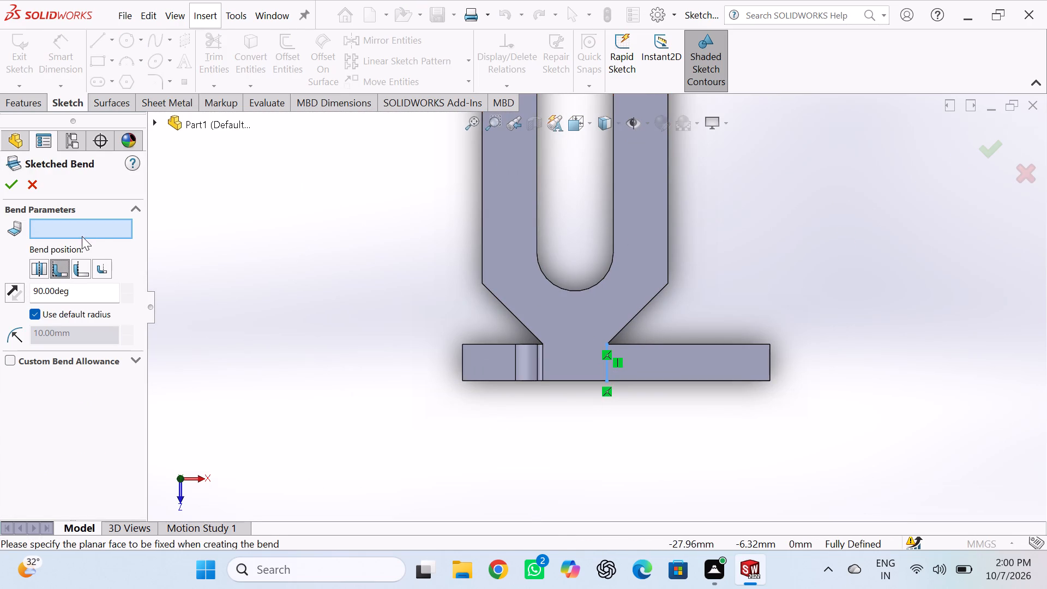
left_click(703, 354)
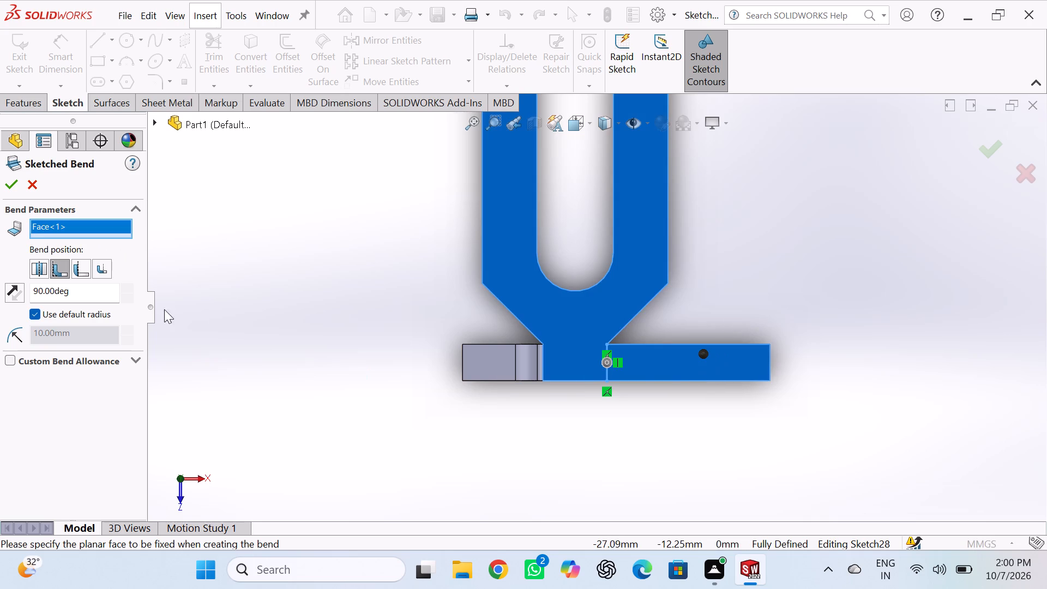
left_click(34, 308)
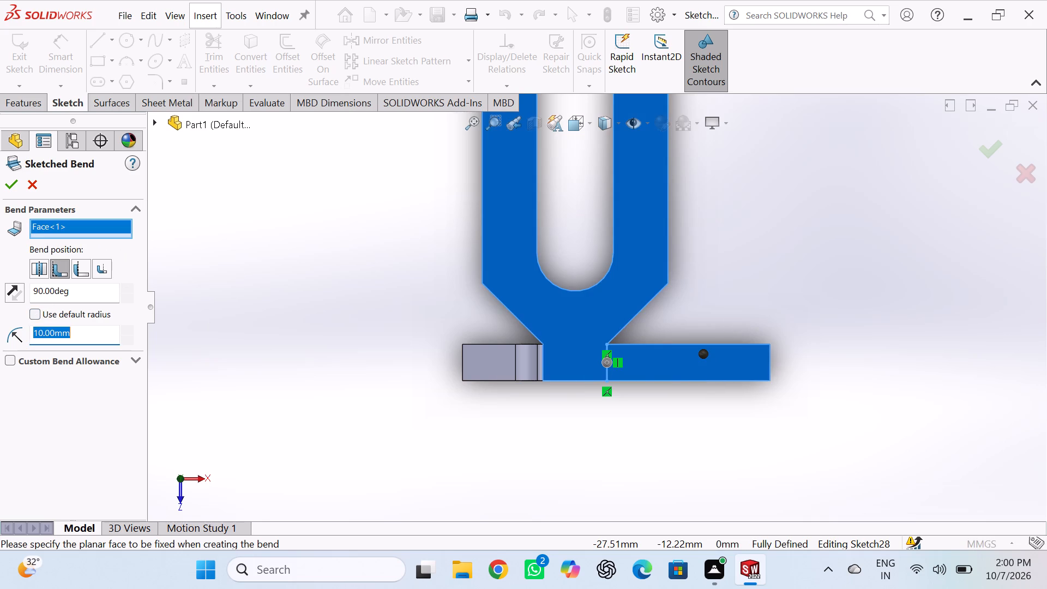
type("0.")
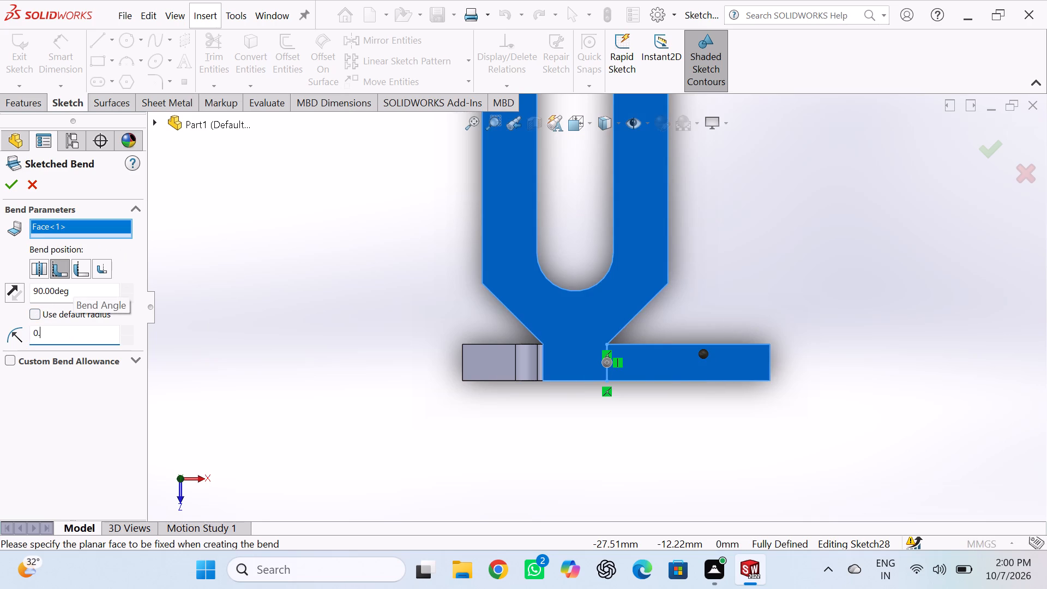
key("3")
key("Return")
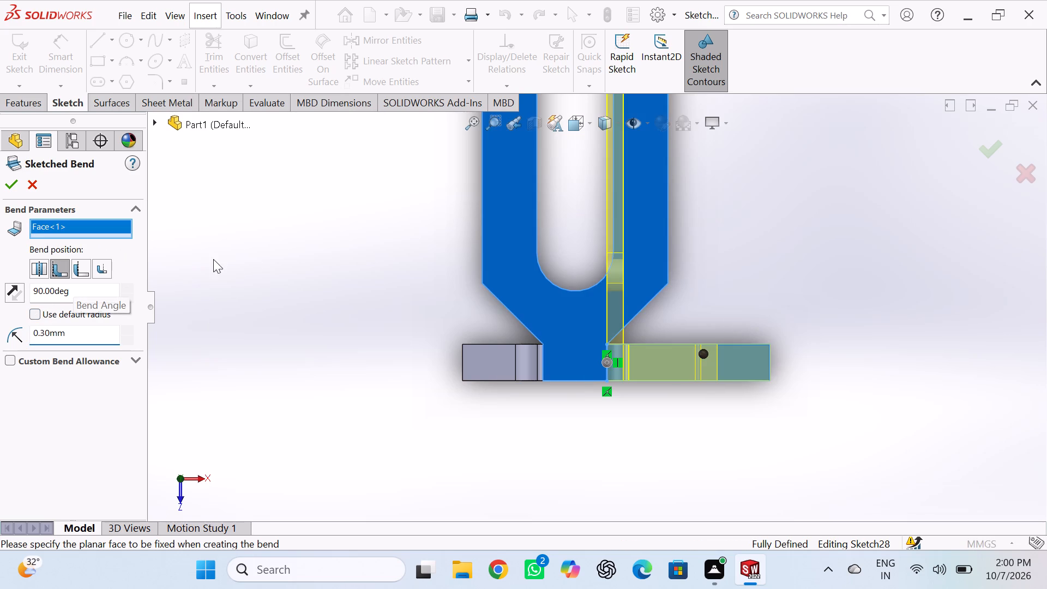
scroll(685, 311, "up", 7)
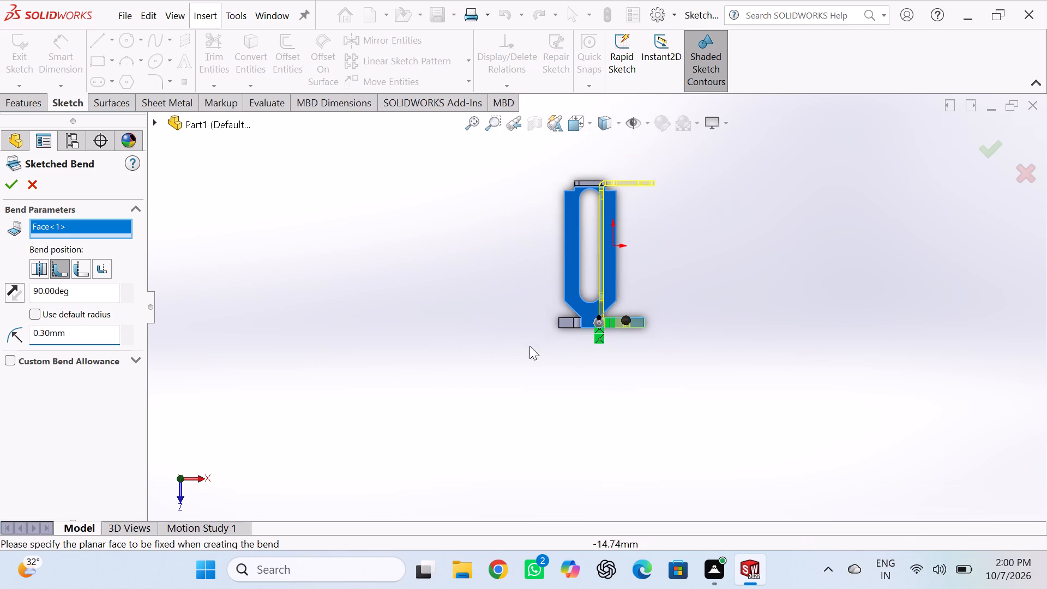
left_click(40, 266)
left_click(58, 272)
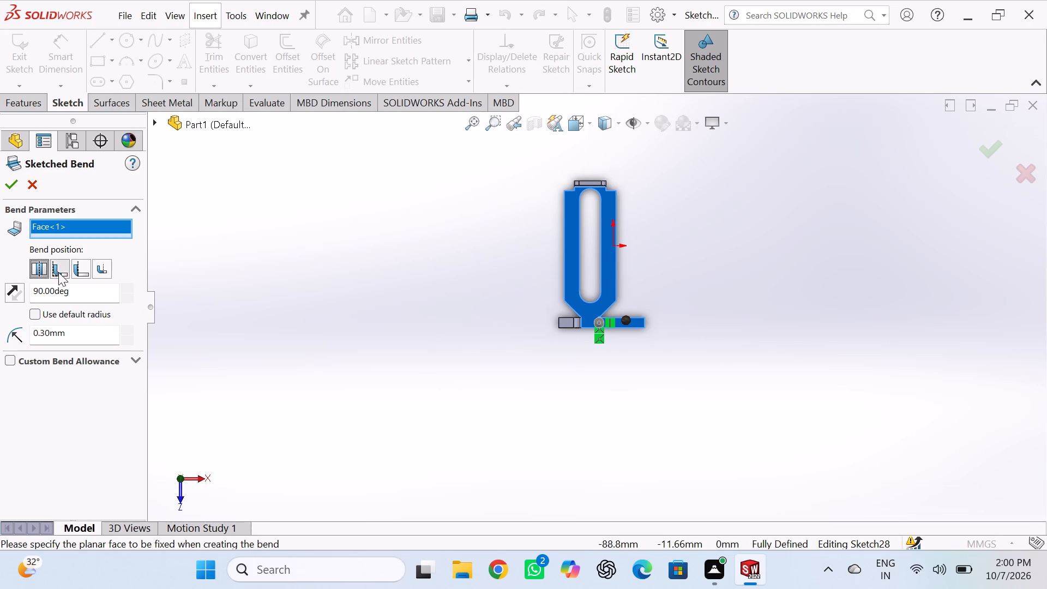
left_click(84, 265)
left_click(106, 267)
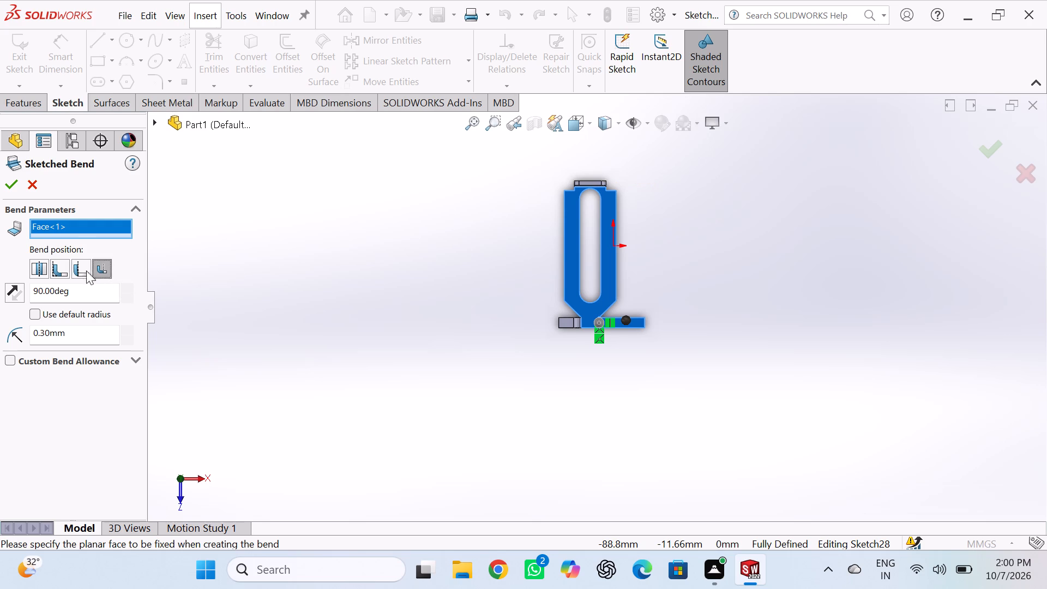
left_click(63, 269)
left_click(5, 186)
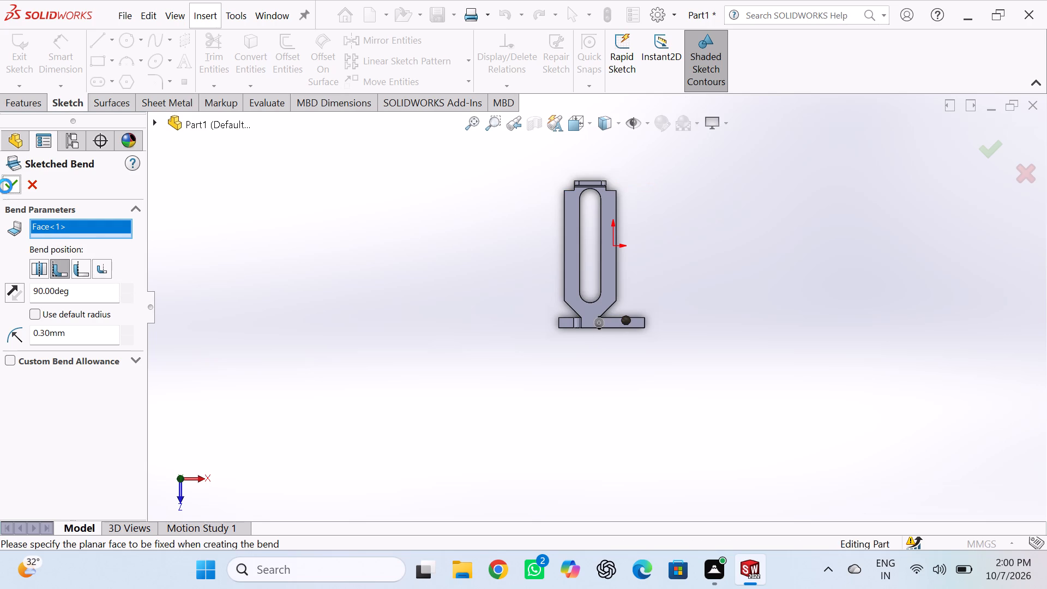
left_click(240, 214)
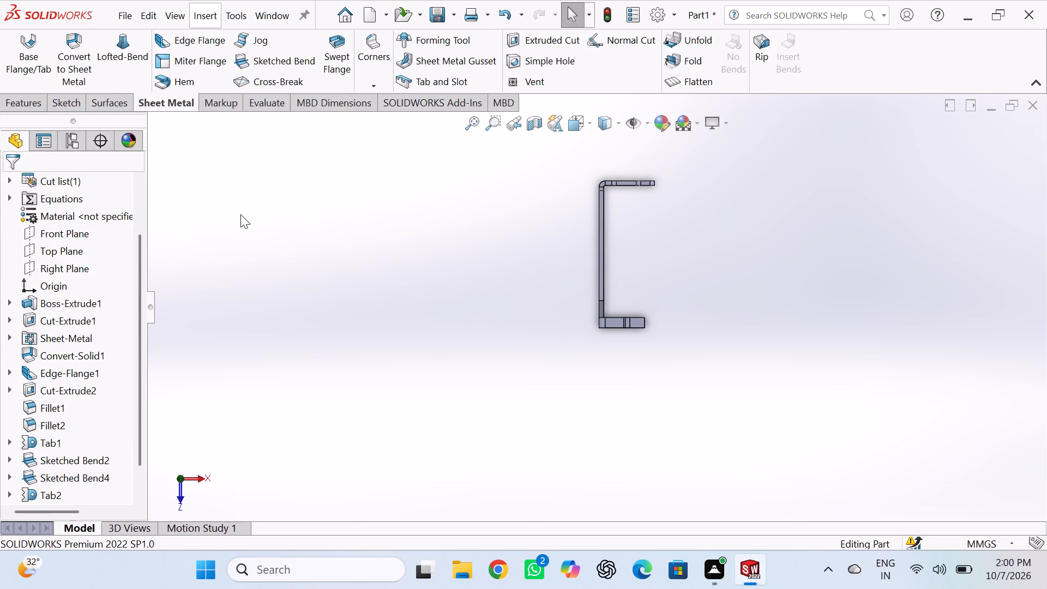
On the new extension's underside face, sketch a straight line across its full width about 2.54 mm from the free end.
key("ctrl+7")
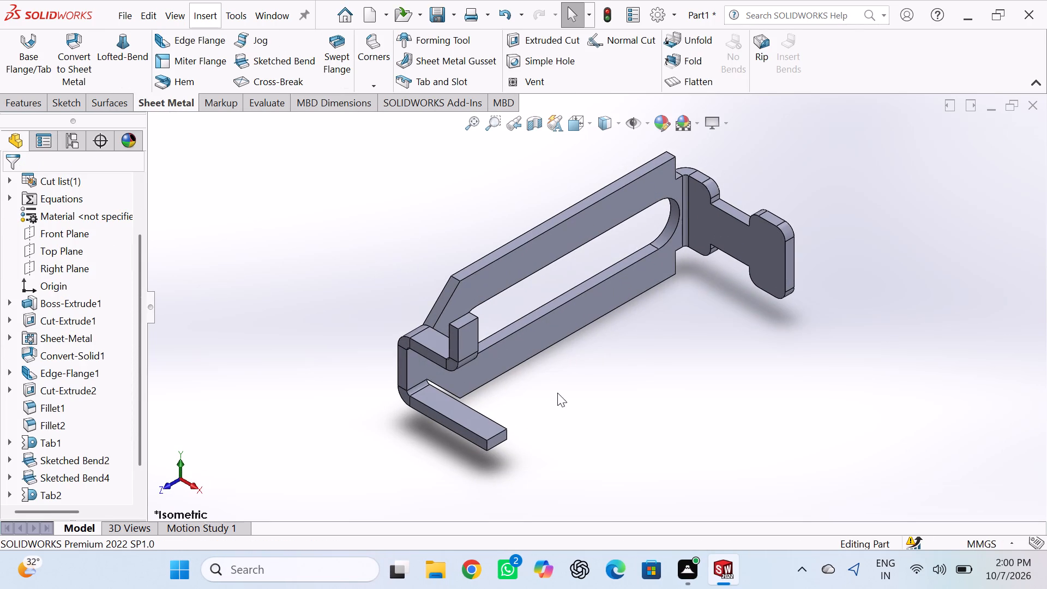
left_click(479, 426)
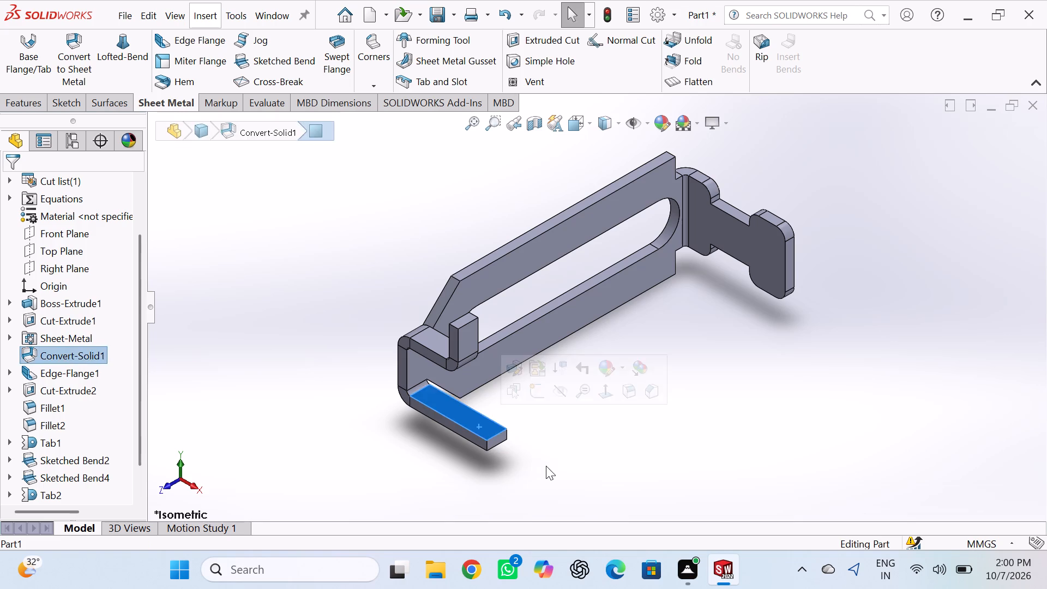
left_click(546, 466)
middle_click_drag(523, 466, 510, 258)
scroll(510, 258, "up", 1)
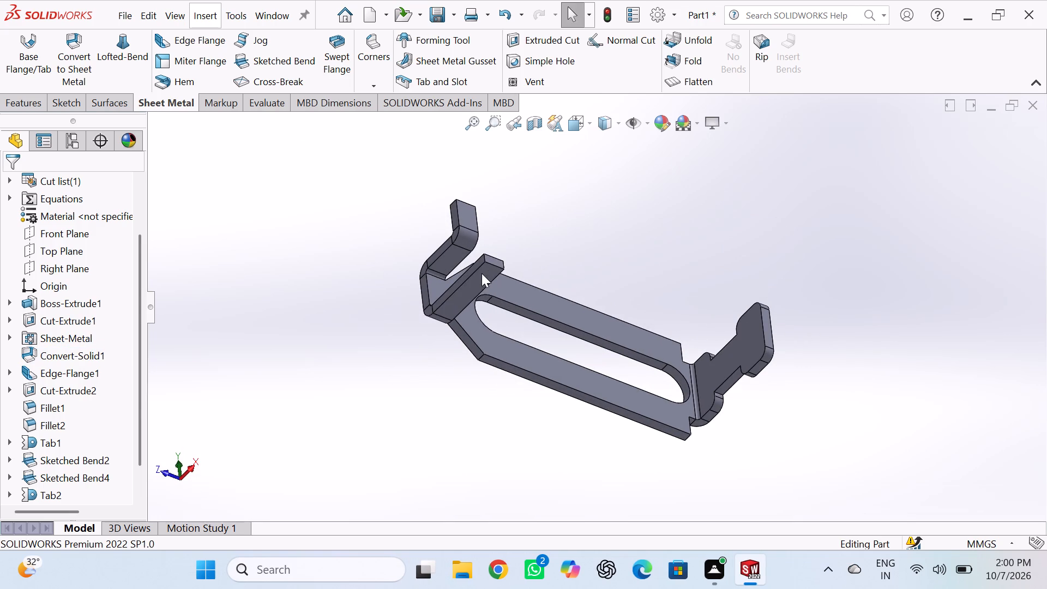
left_click(472, 291)
left_click(530, 247)
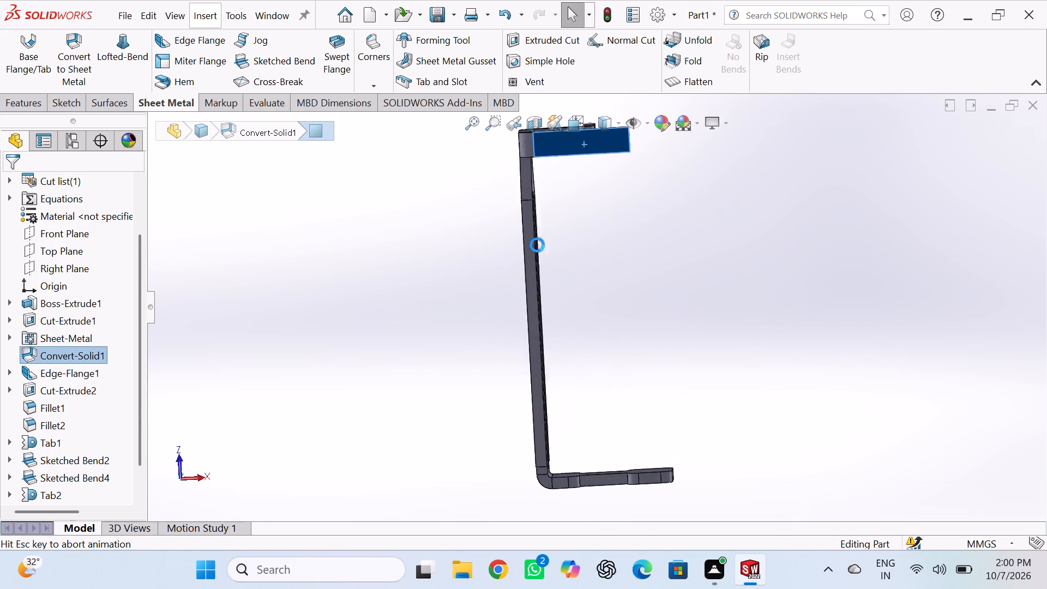
scroll(604, 209, "up", 3)
scroll(604, 204, "down", 5)
left_click(496, 197)
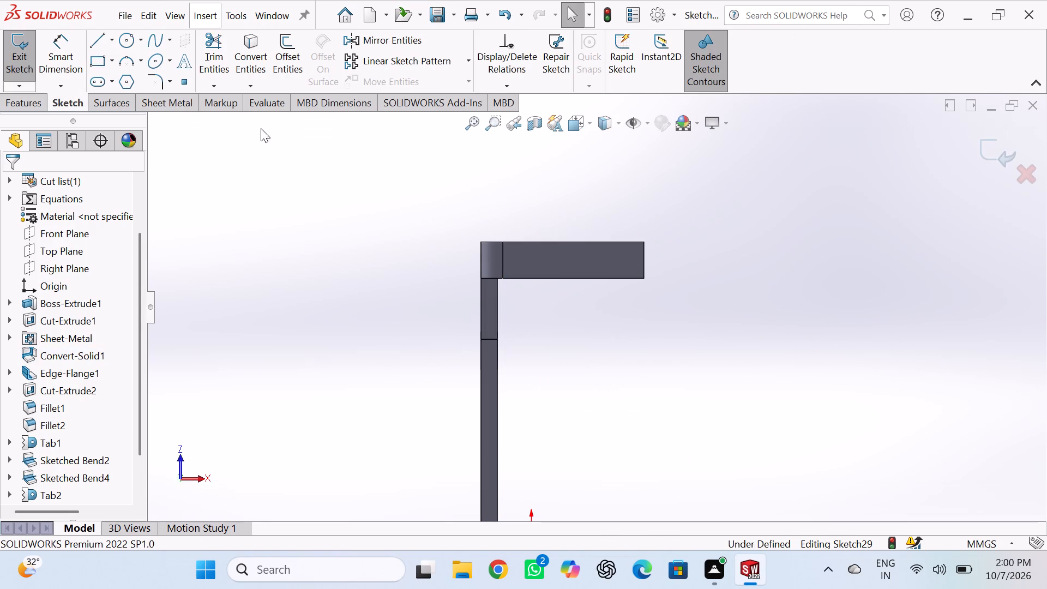
left_click(92, 39)
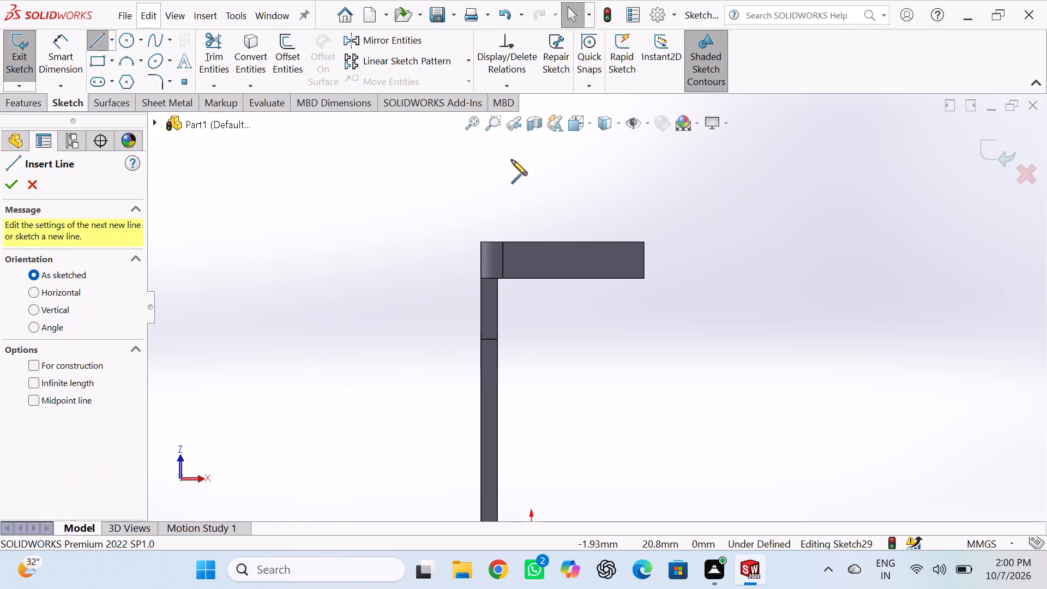
left_click(598, 243)
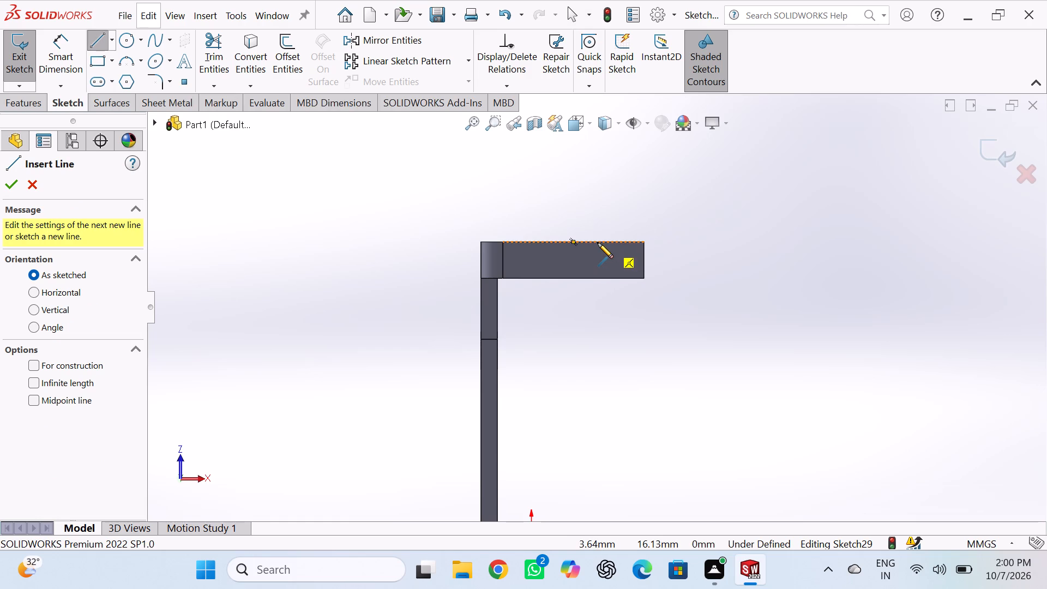
left_click(598, 278)
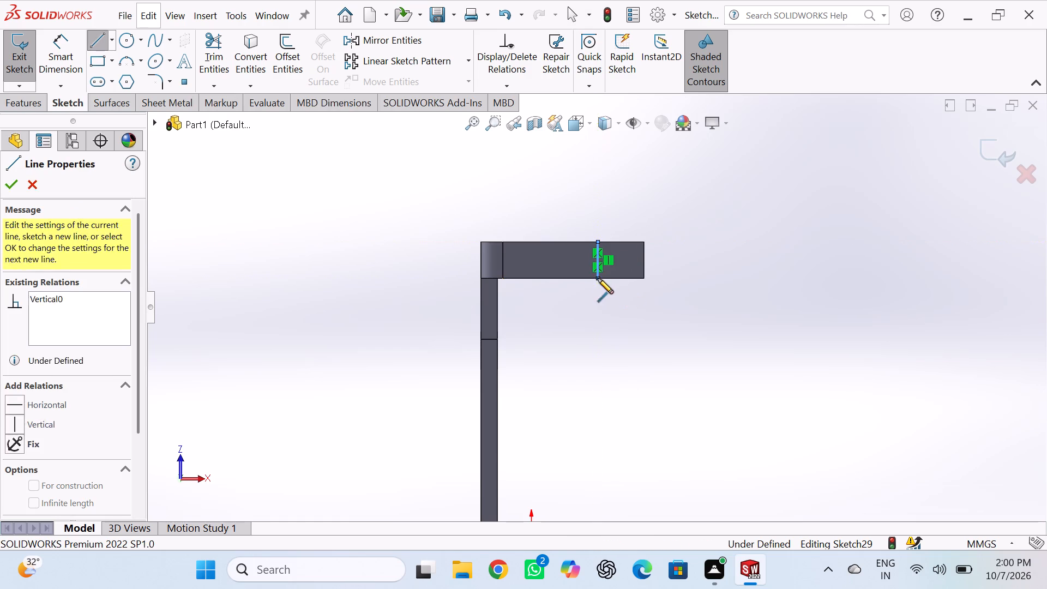
right_click(697, 210)
left_click(702, 217)
Dimension the line's distance from the extension's free-end corner as 3.50 mm.
right_click_drag(682, 284, 703, 153)
scroll(604, 260, "down", 7)
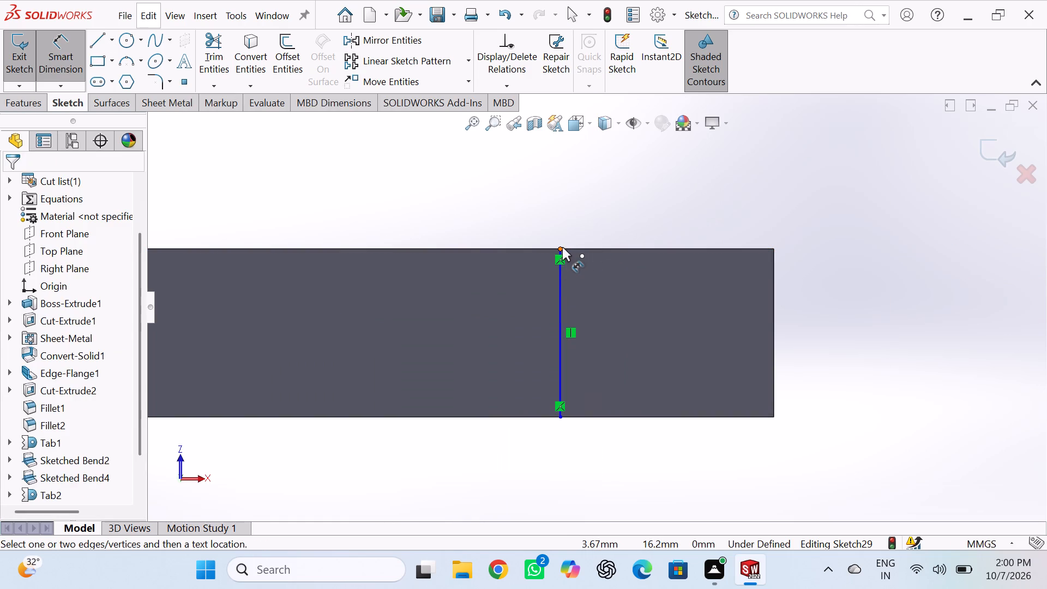
left_click(561, 247)
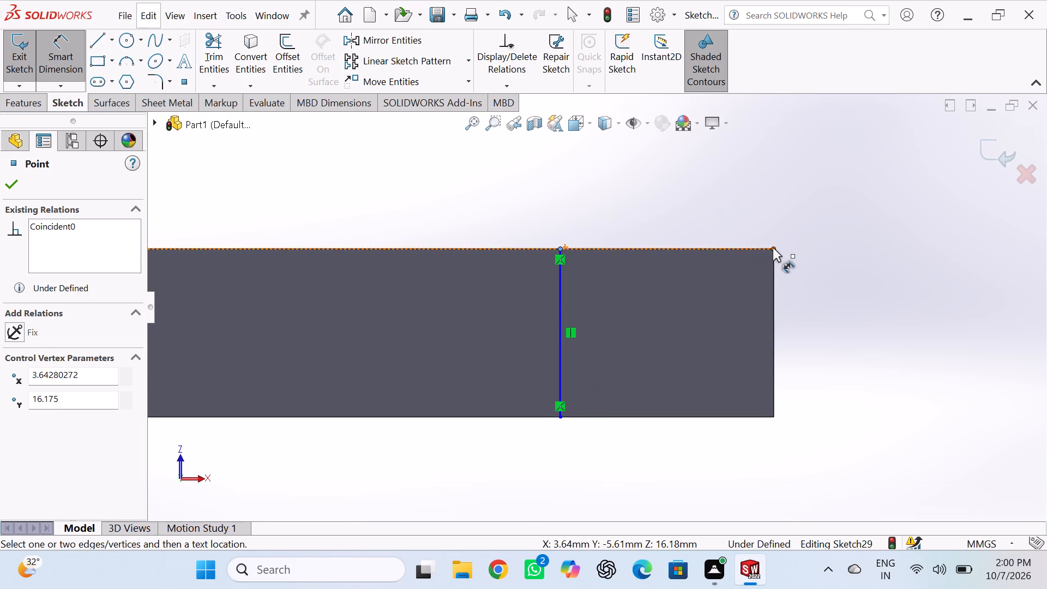
left_click(773, 248)
left_click(695, 211)
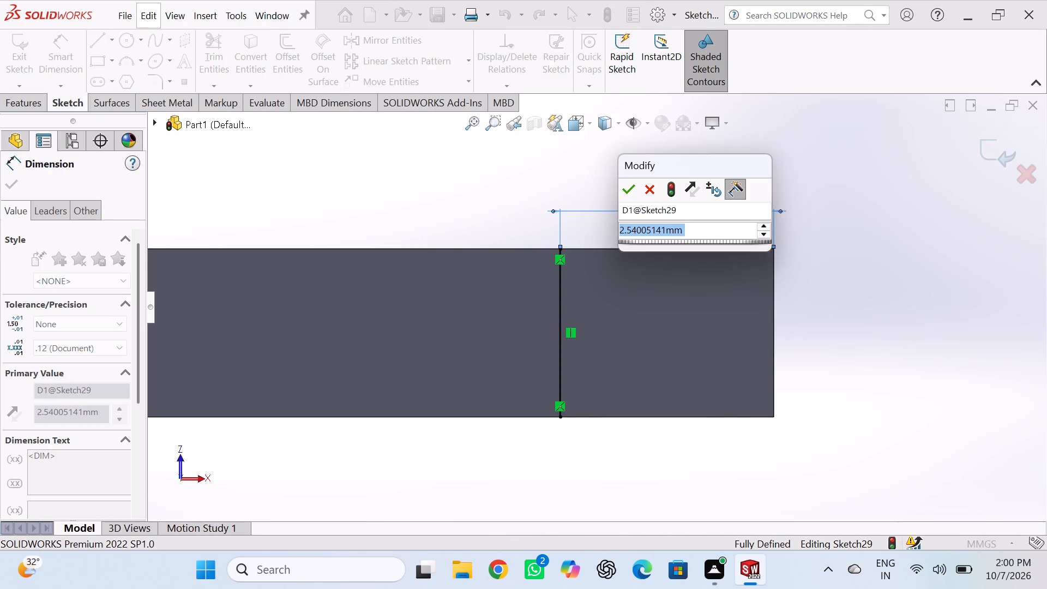
key("3")
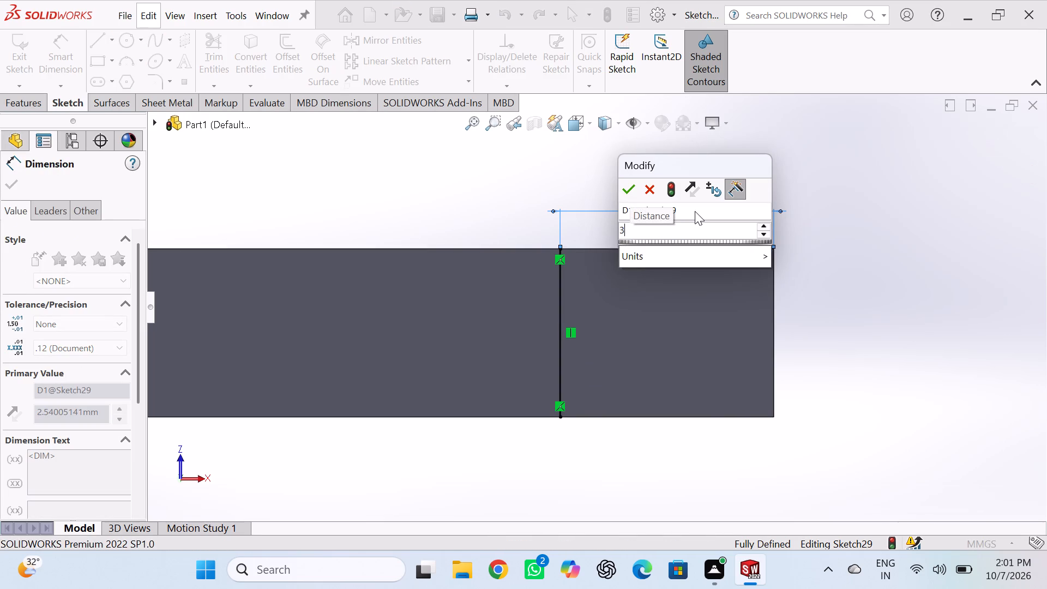
type(".50")
key("Return")
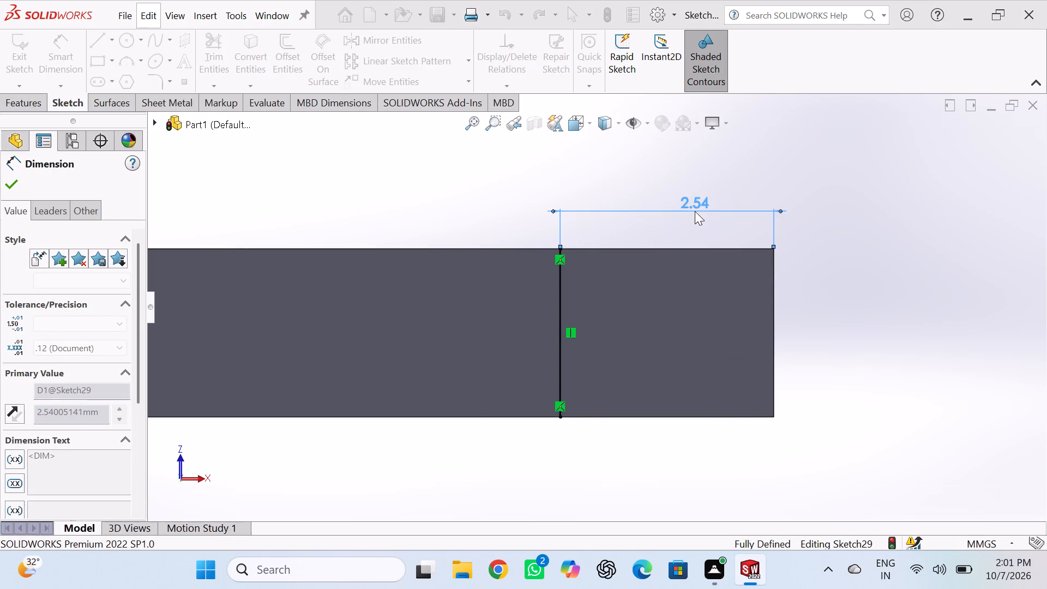
Create a 90° sketched bend at the 3.50 mm line, fixing the extension's plate side, with bend centerline position and a custom 0.30 mm radius.
left_click(982, 155)
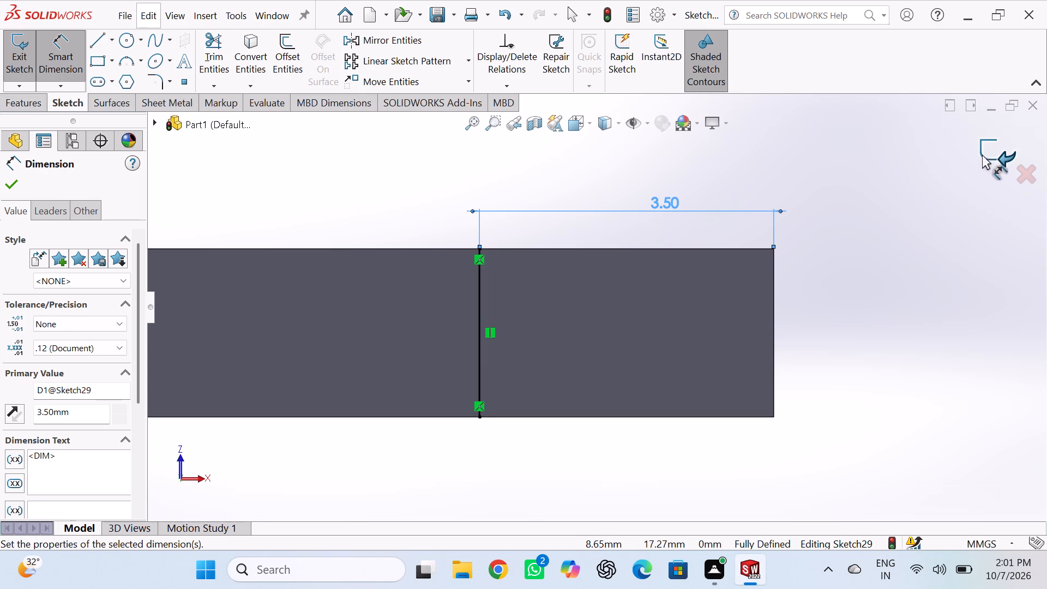
scroll(896, 205, "up", 7)
scroll(644, 254, "down", 3)
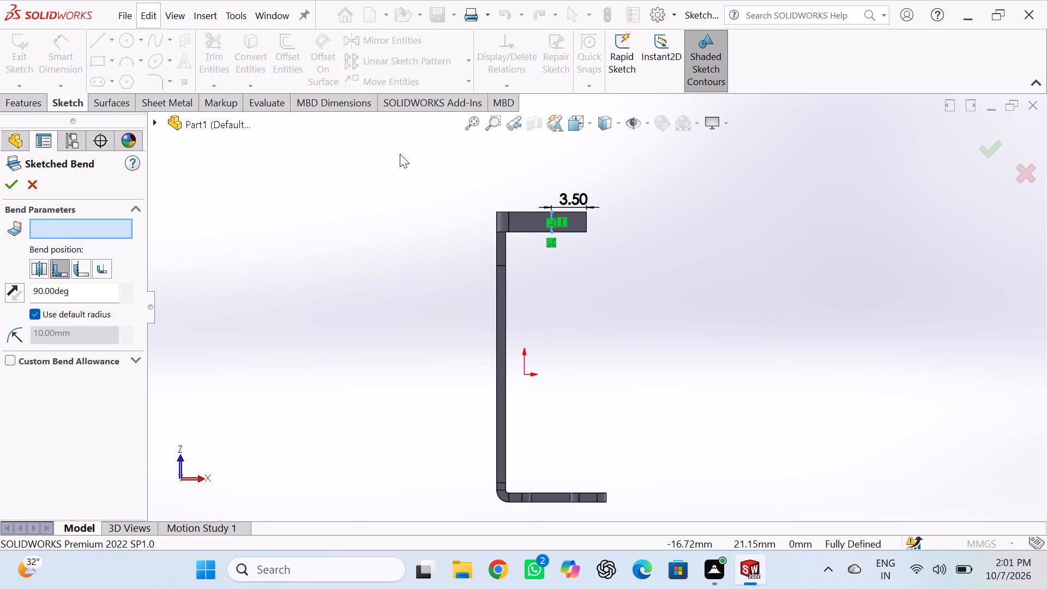
scroll(496, 223, "down", 4)
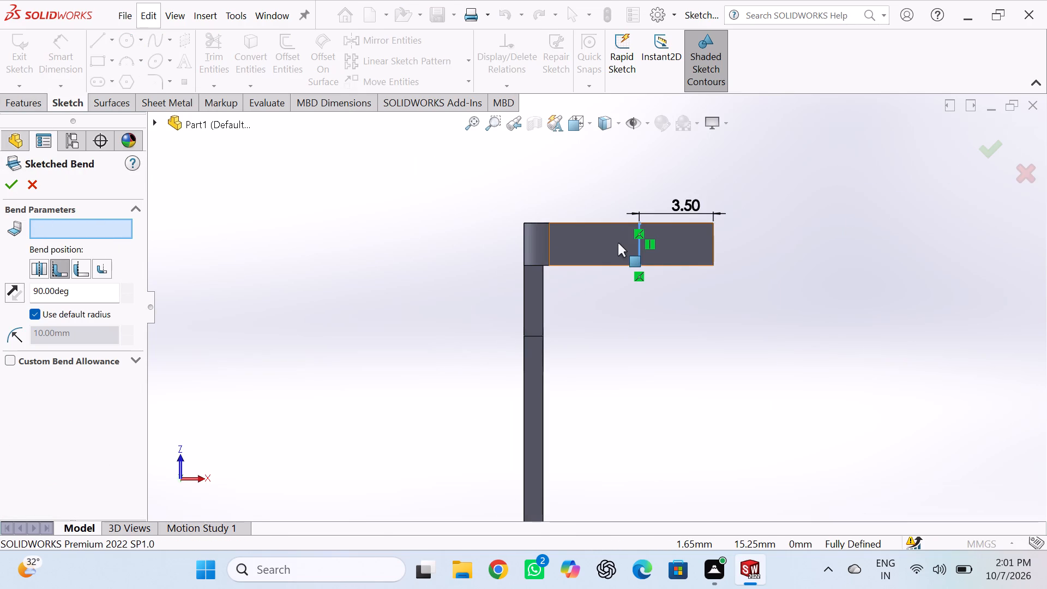
left_click(618, 243)
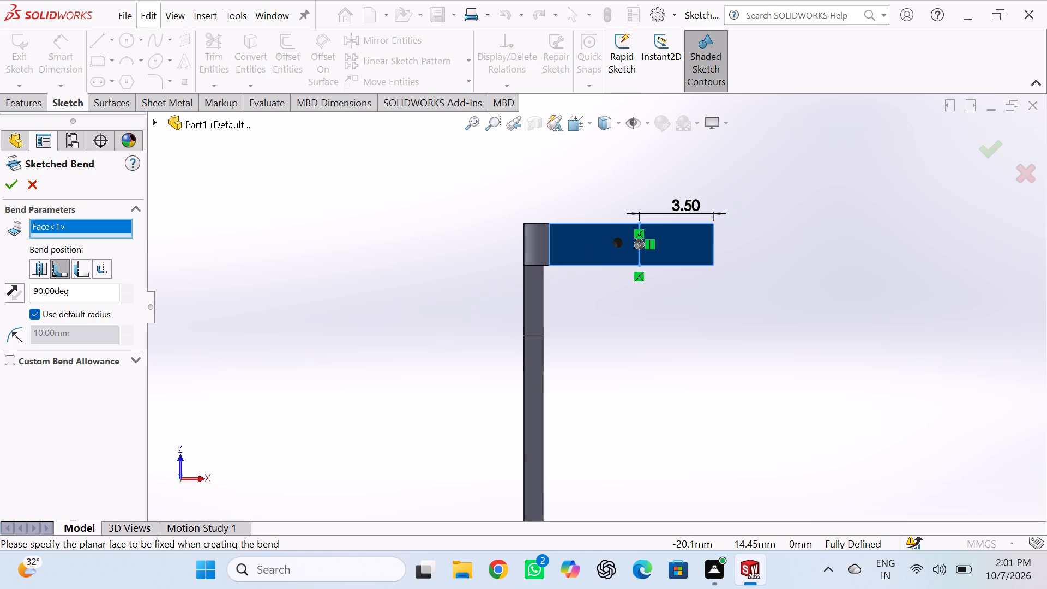
left_click(34, 312)
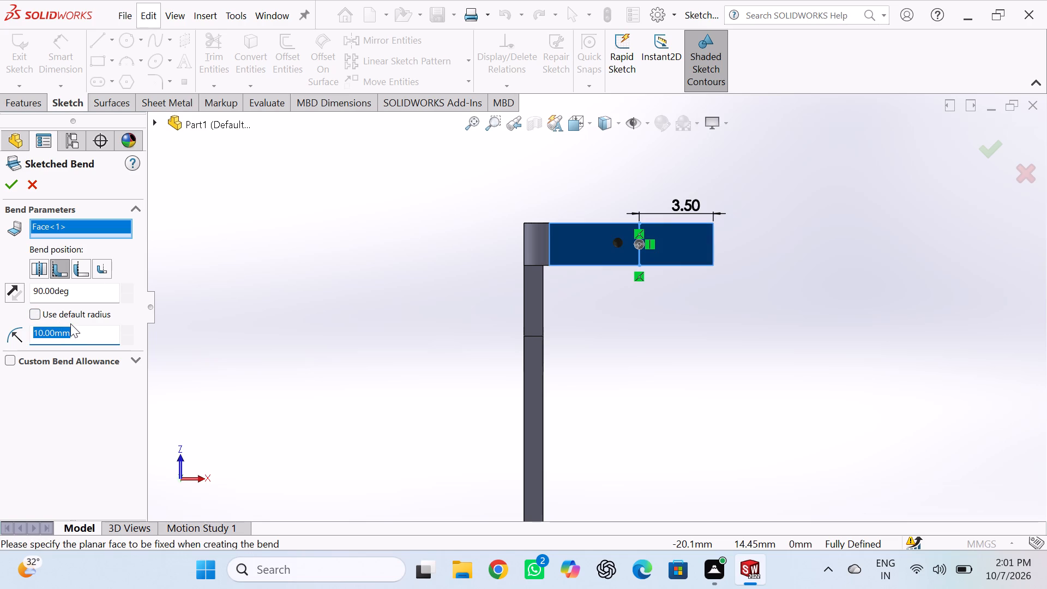
key("0")
type(".3")
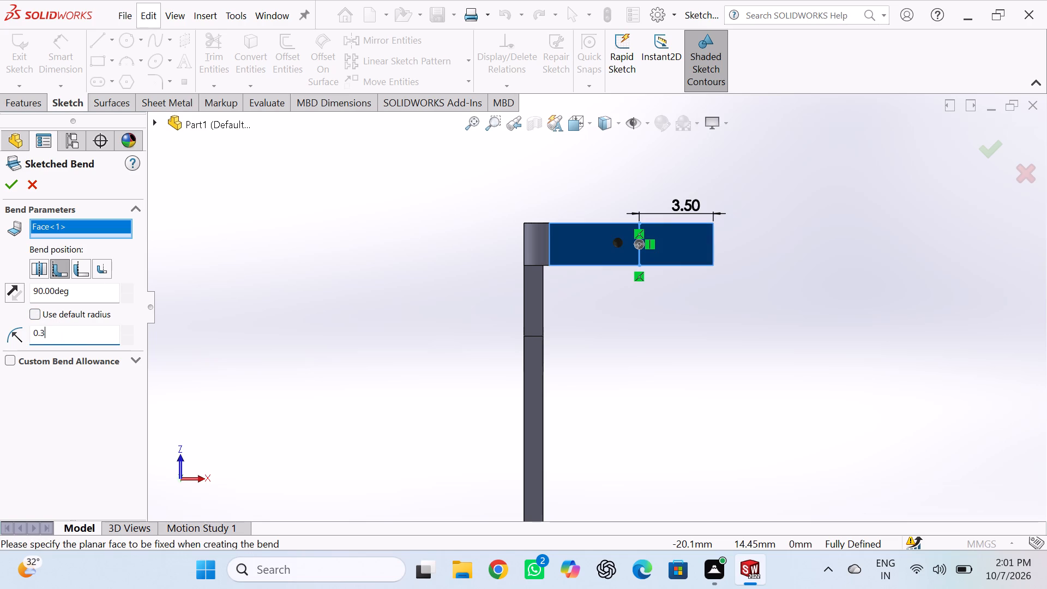
key("Return")
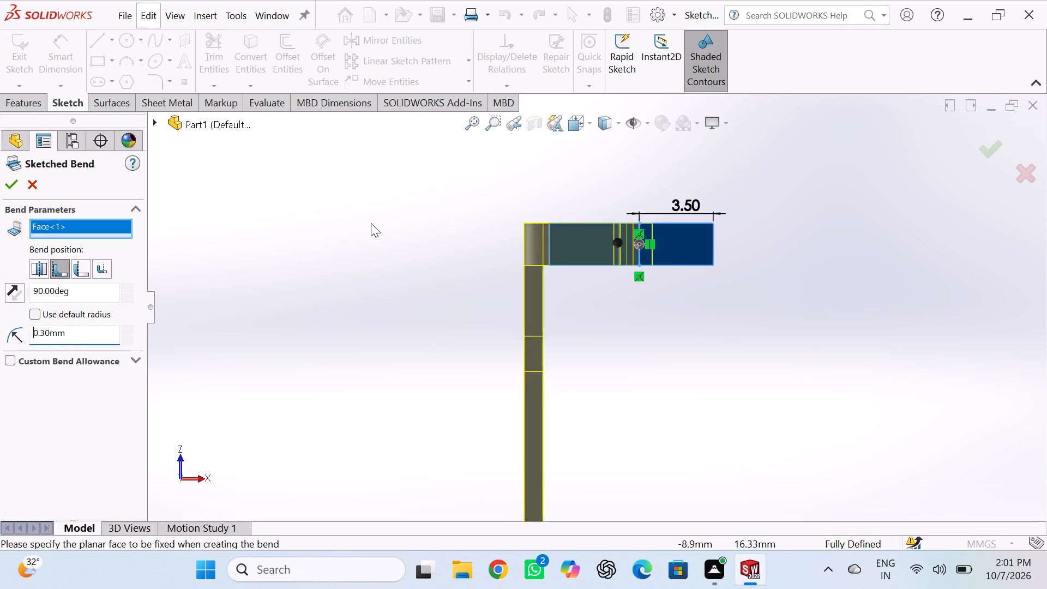
double_click(38, 267)
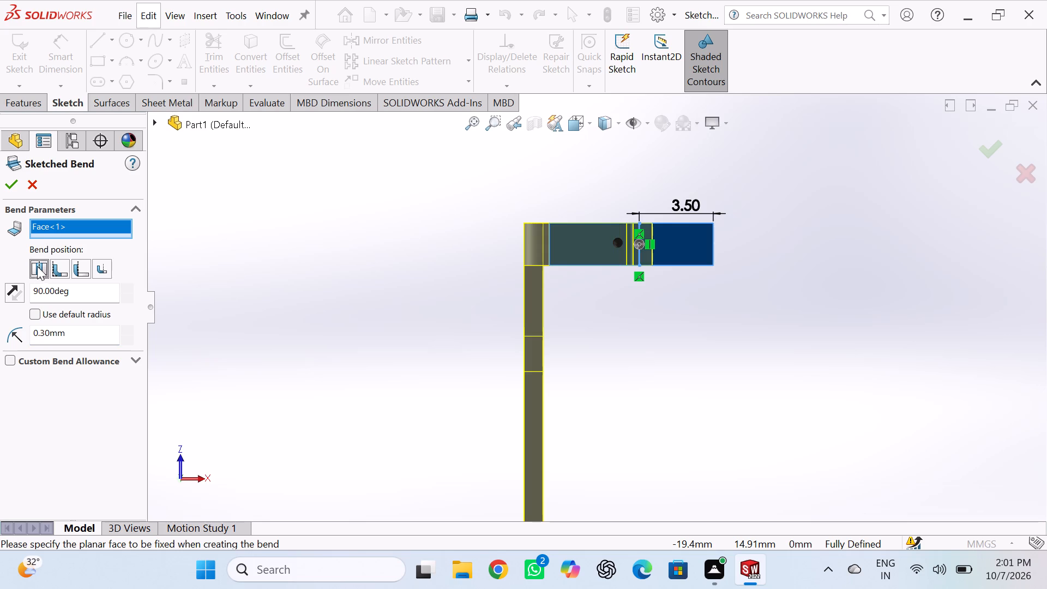
left_click(5, 184)
left_click(214, 215)
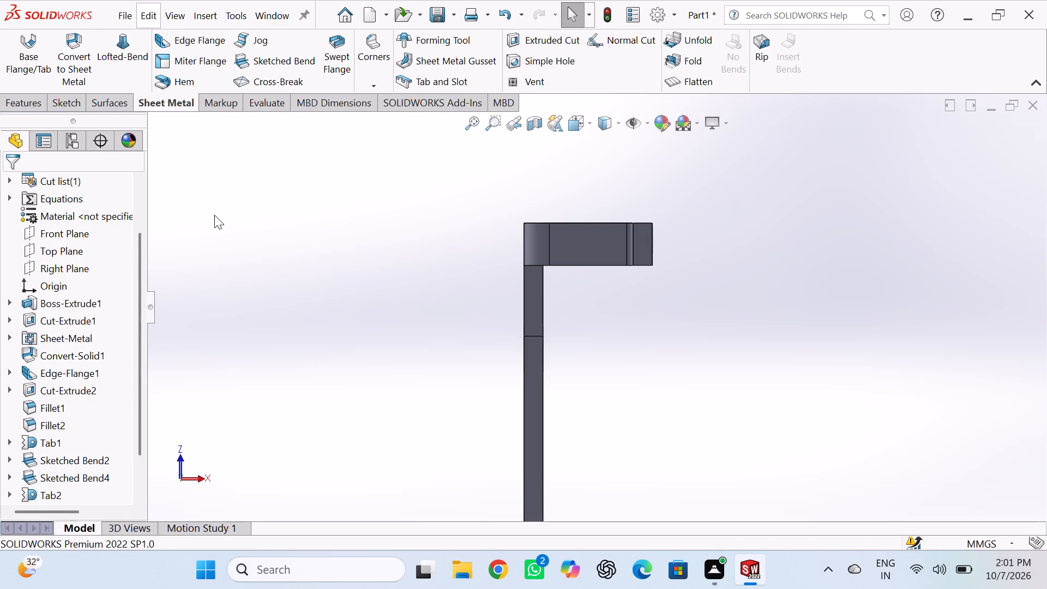
Unfold all the part's bends, keeping the slotted plate's face fixed.
key("ctrl+7")
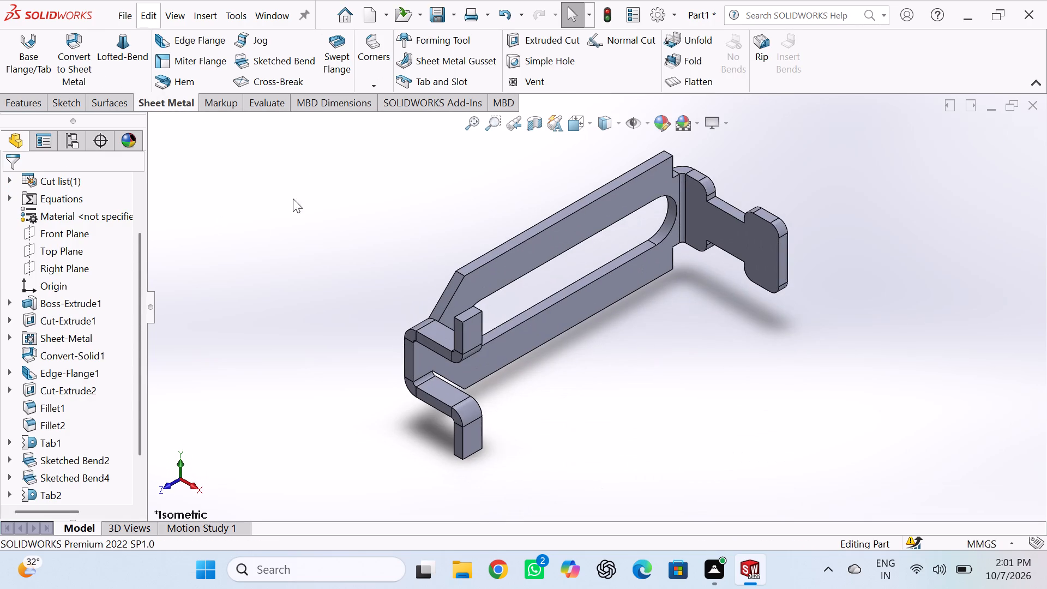
scroll(622, 345, "up", 2)
middle_click_drag(616, 345, 574, 185)
middle_click_drag(598, 376, 570, 218)
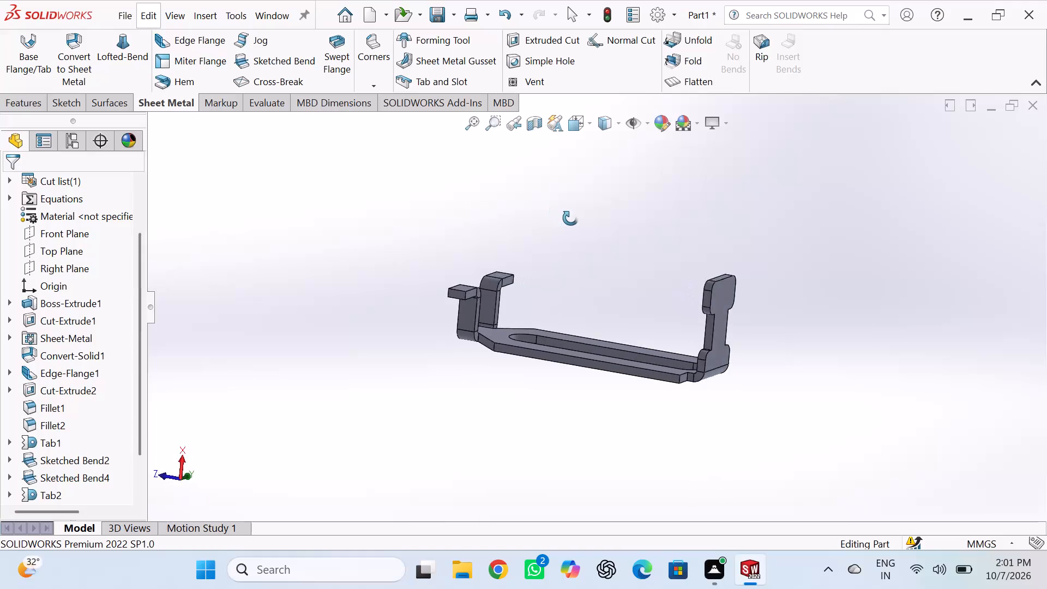
middle_click_drag(570, 218, 604, 230)
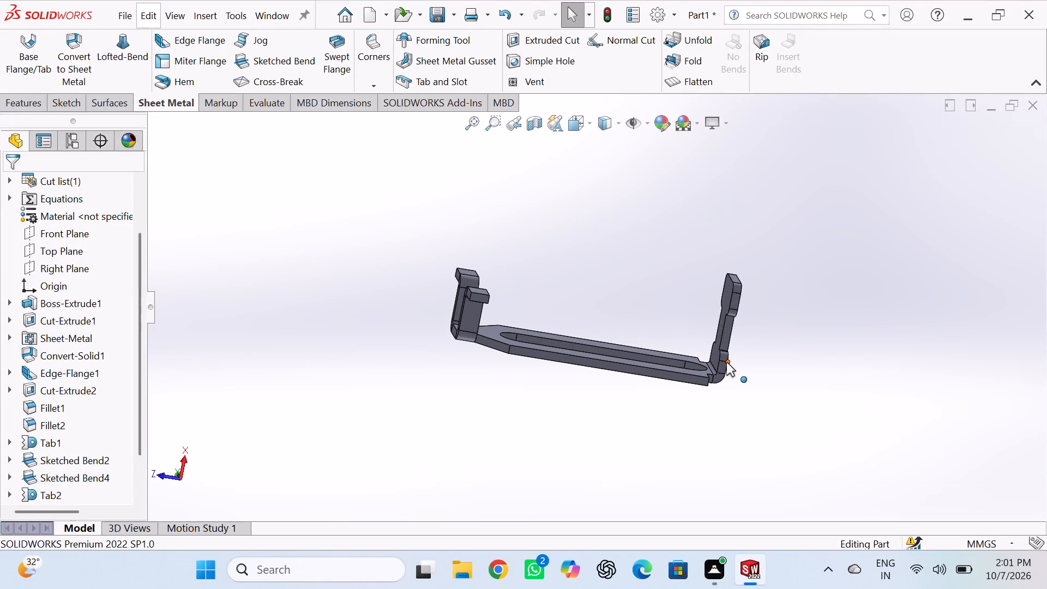
key("ctrl+7")
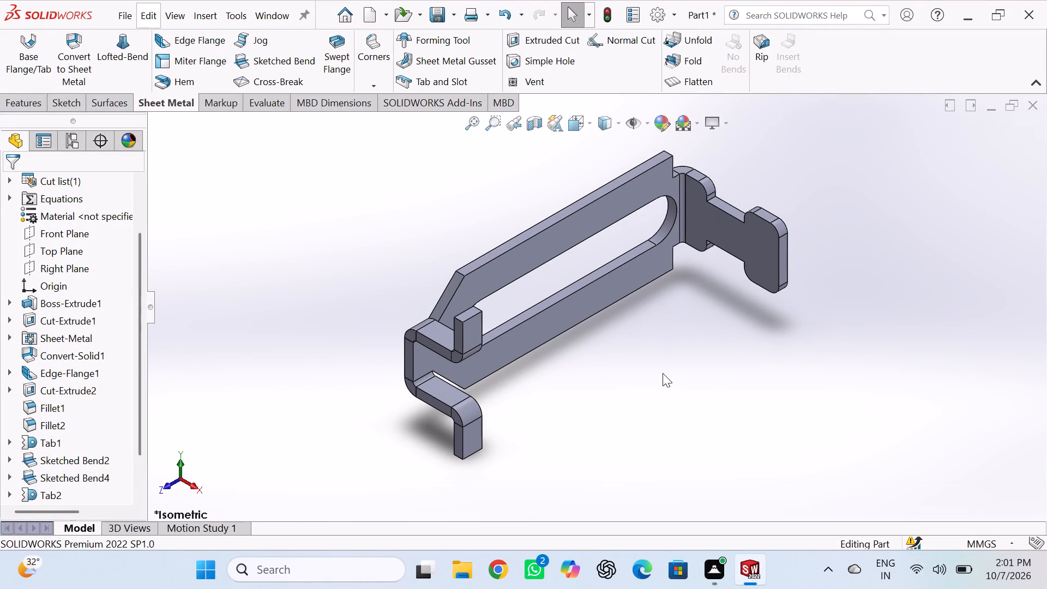
scroll(625, 445, "up", 1)
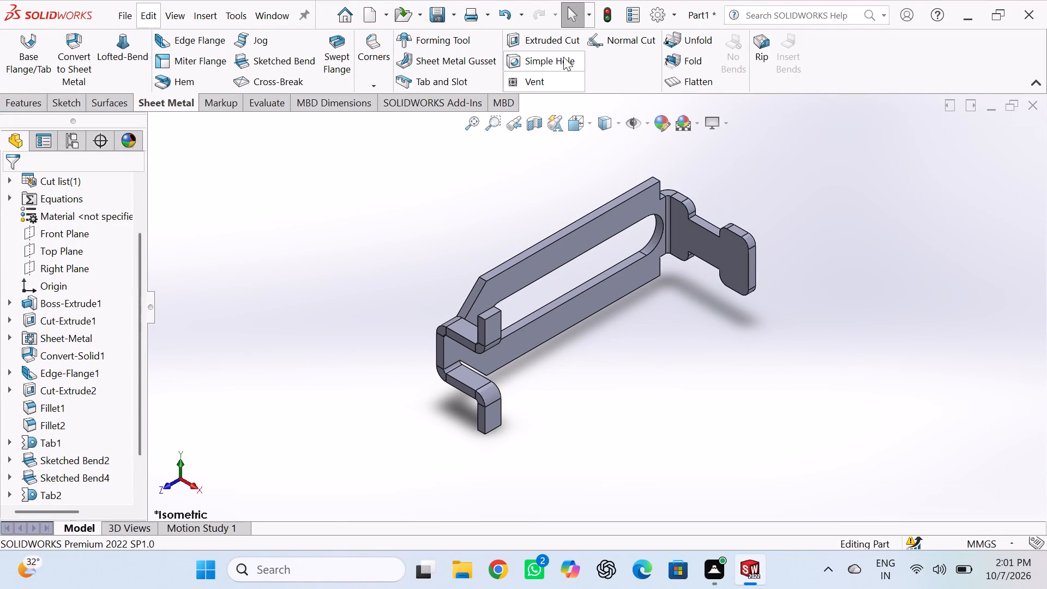
left_click(702, 46)
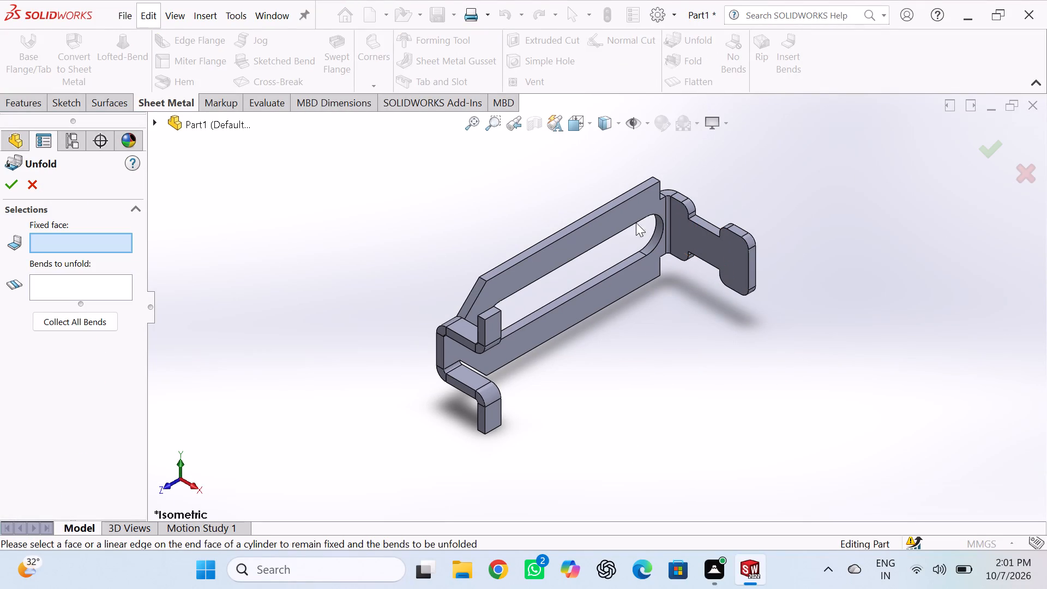
left_click(618, 286)
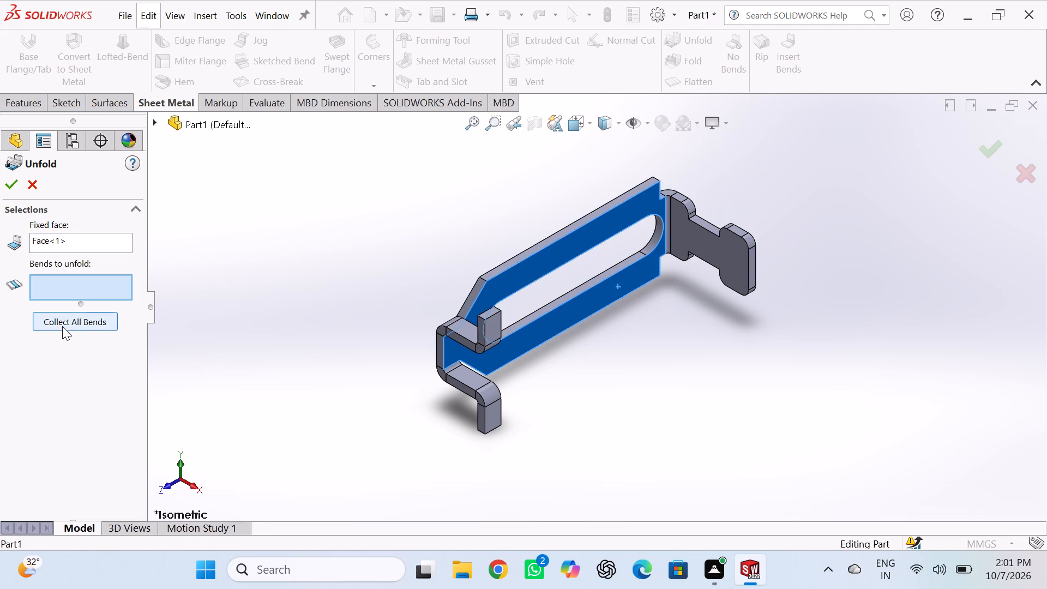
left_click(63, 324)
left_click(98, 378)
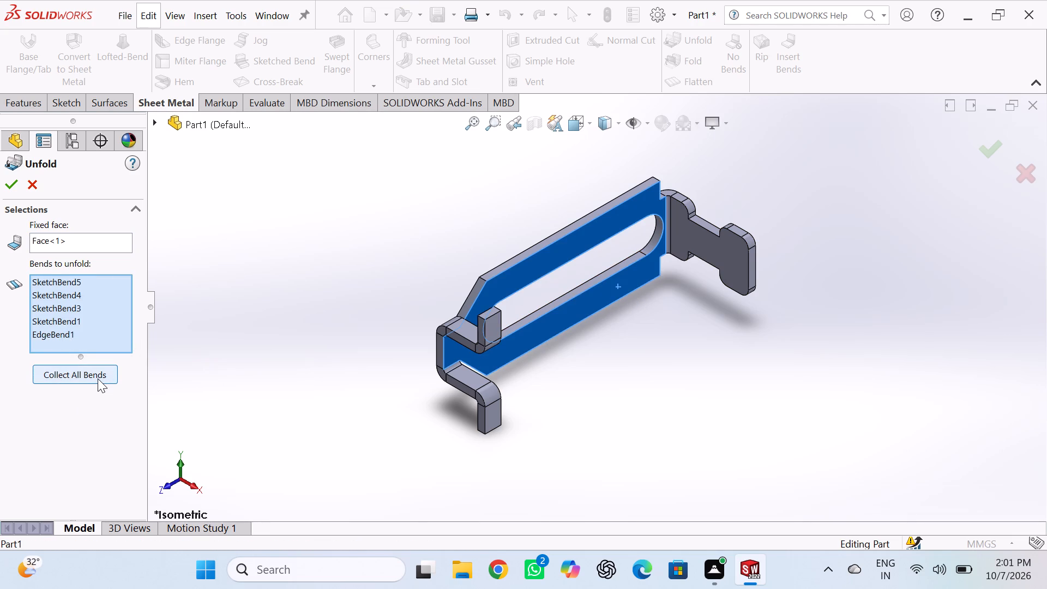
left_click(7, 178)
Fold all the unfolded bends back, keeping the slotted plate's face fixed.
scroll(539, 320, "up", 4)
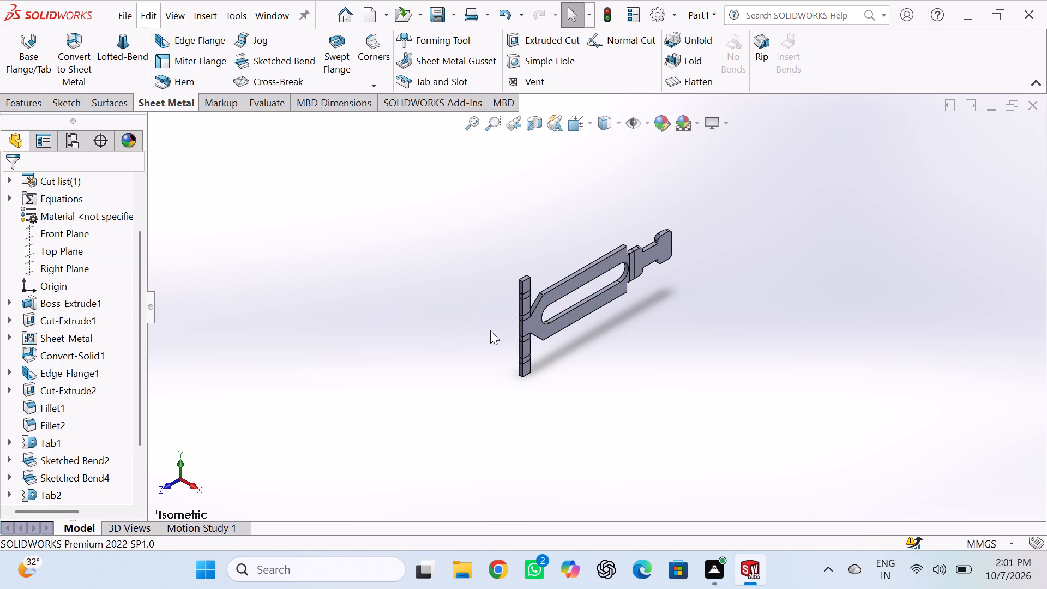
key("ctrl+7")
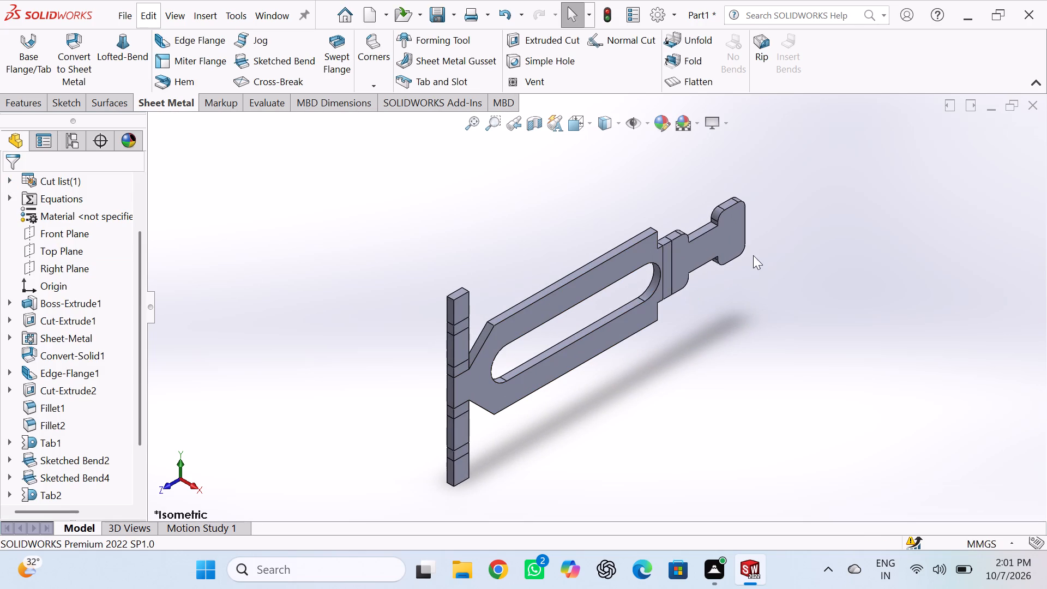
left_click(700, 61)
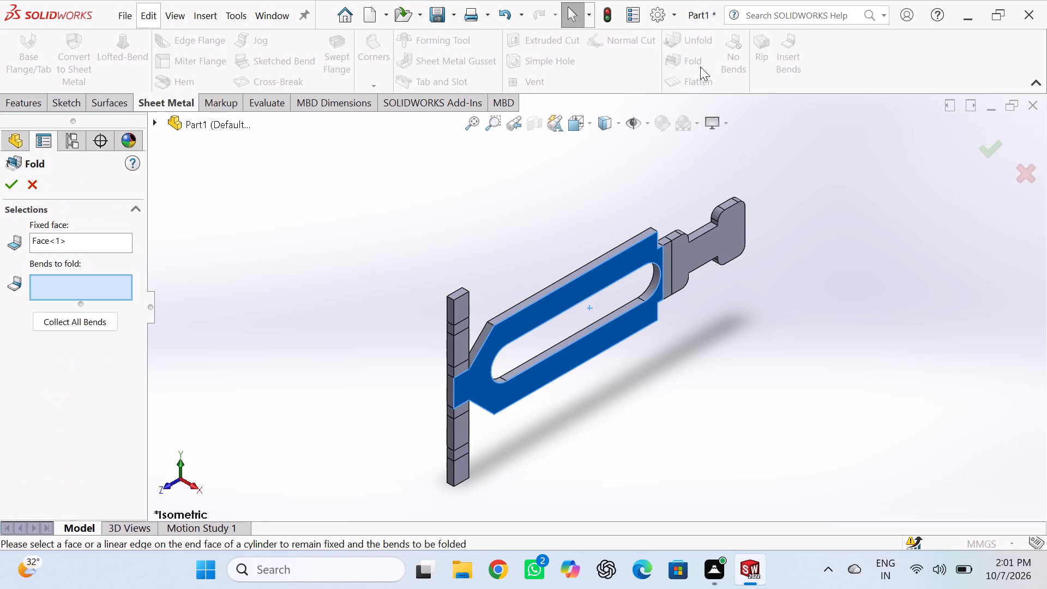
left_click(79, 315)
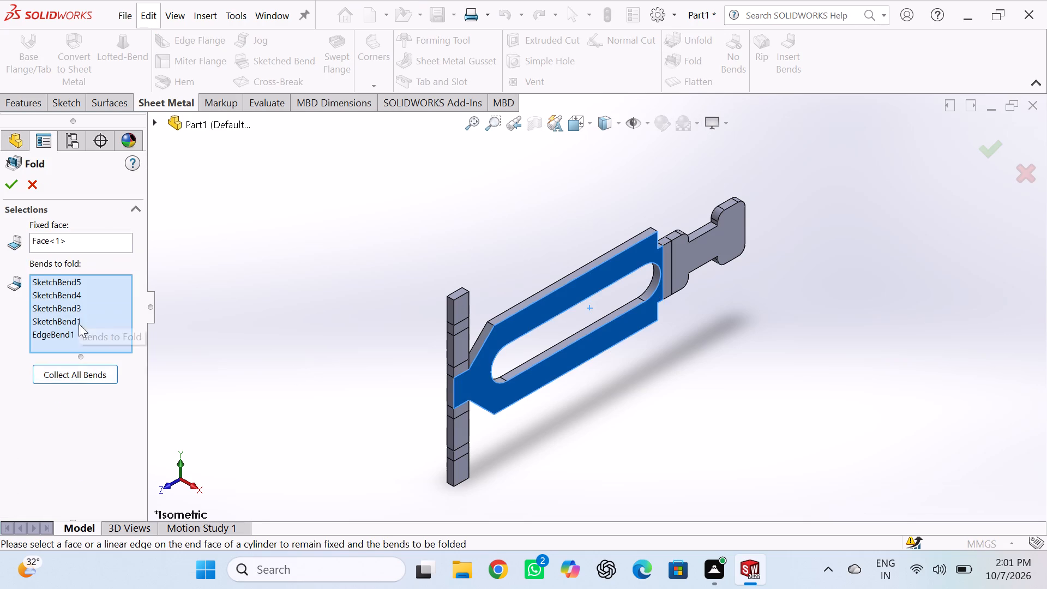
left_click(12, 185)
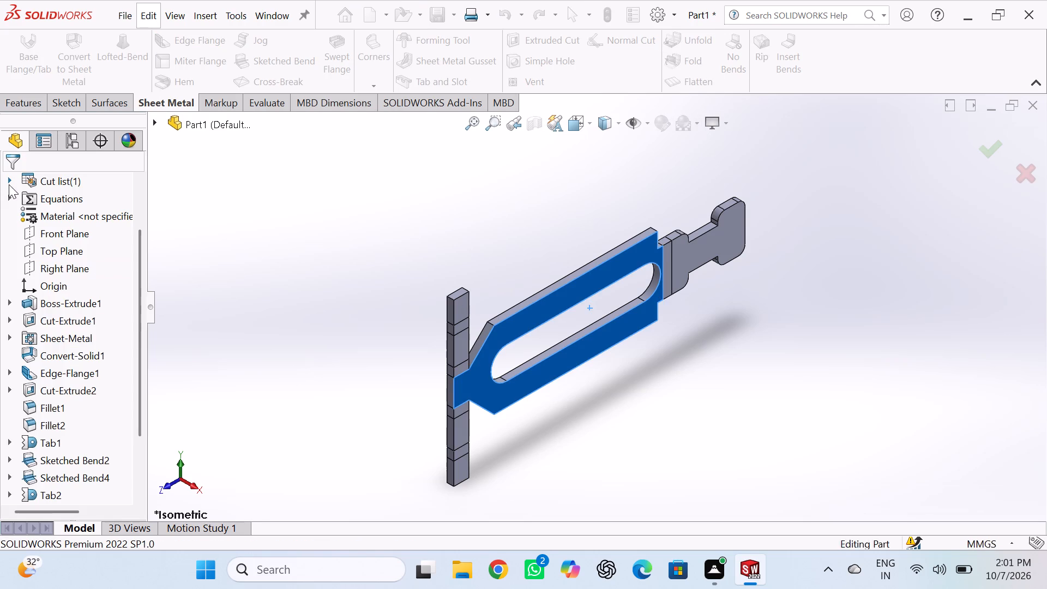
left_click(296, 207)
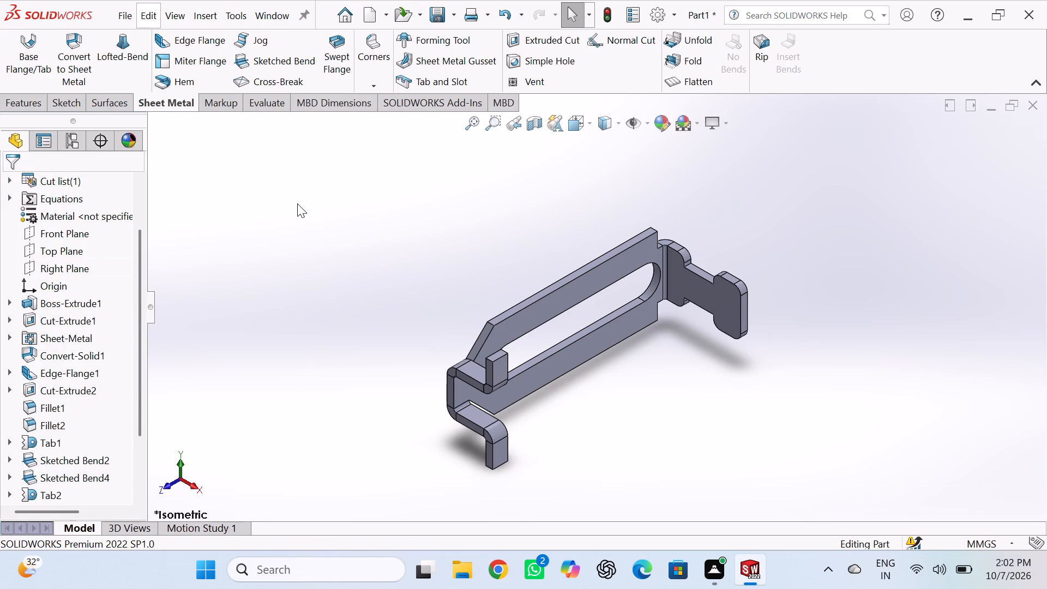
Save the part in the hydraulic cylinder folder under the name "sheet metal part".
key("ctrl+s")
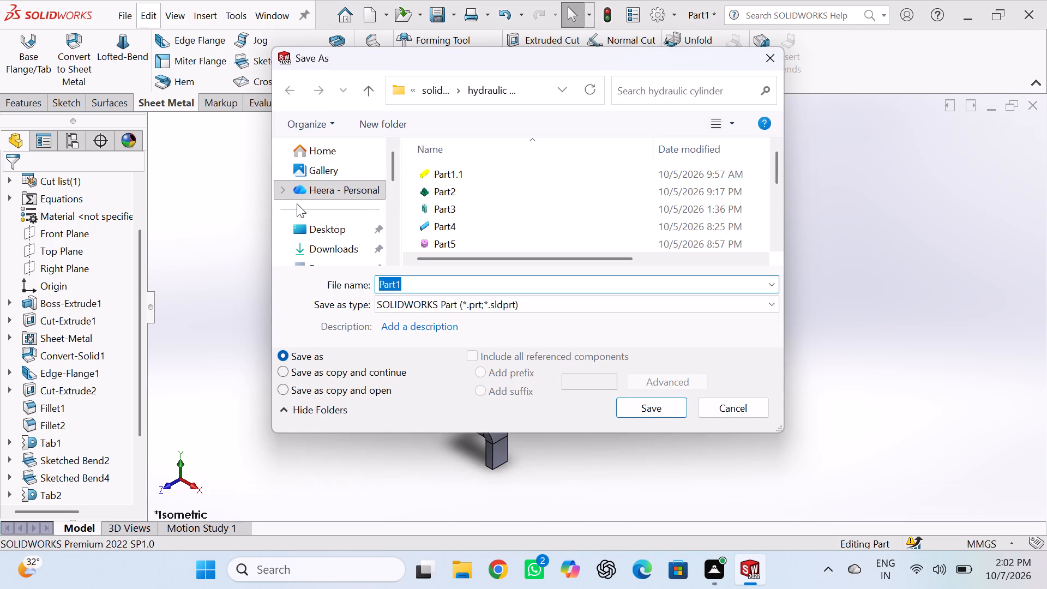
key("s")
key("h")
type("eet metal p")
type("art")
key("Return")
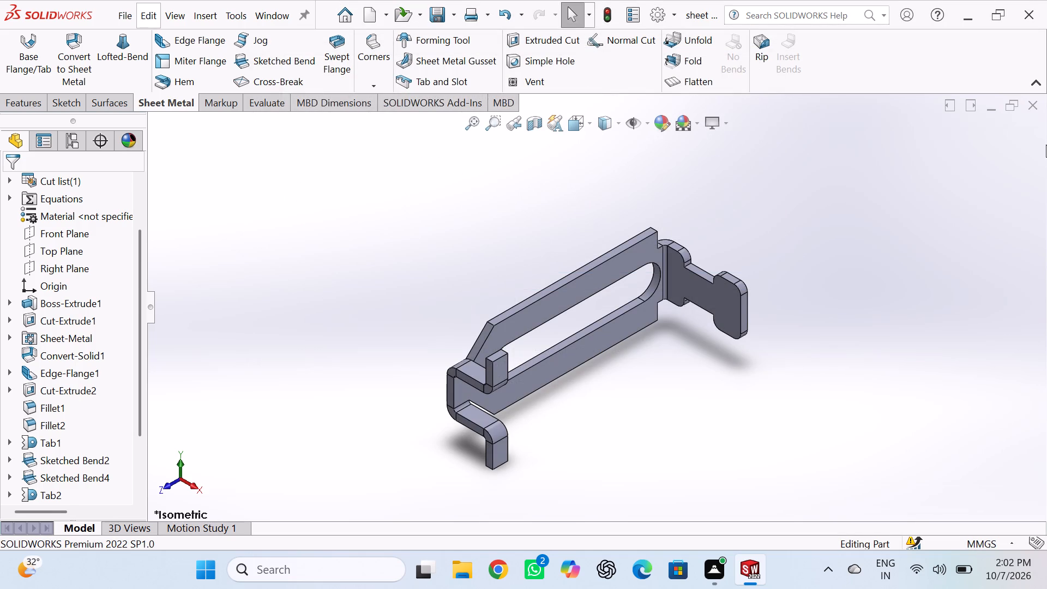
Create a new drawing document with the A0 (ISO) standard sheet format.
key("ctrl+n")
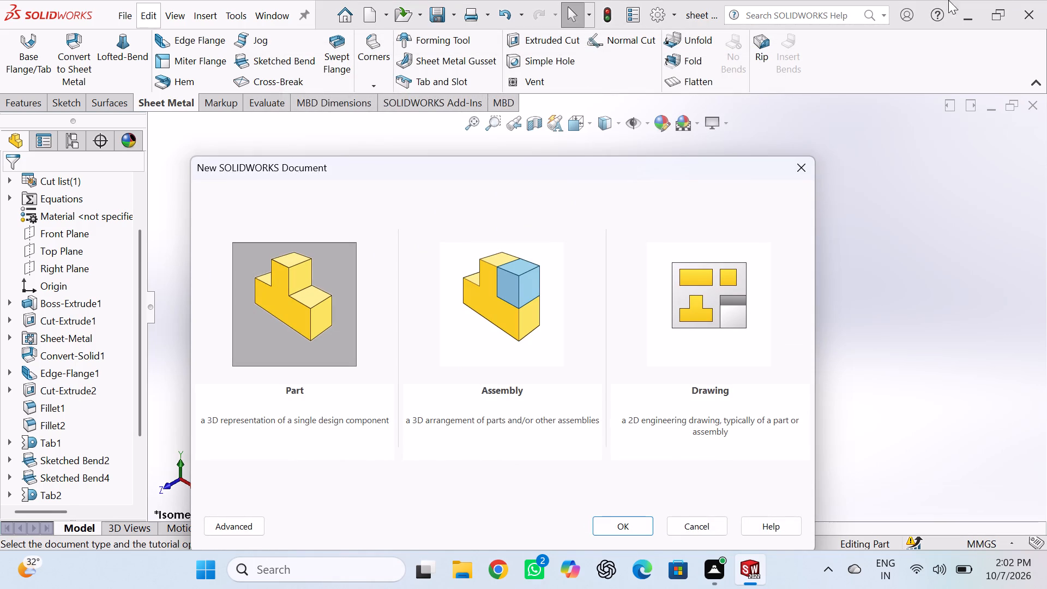
left_click(714, 282)
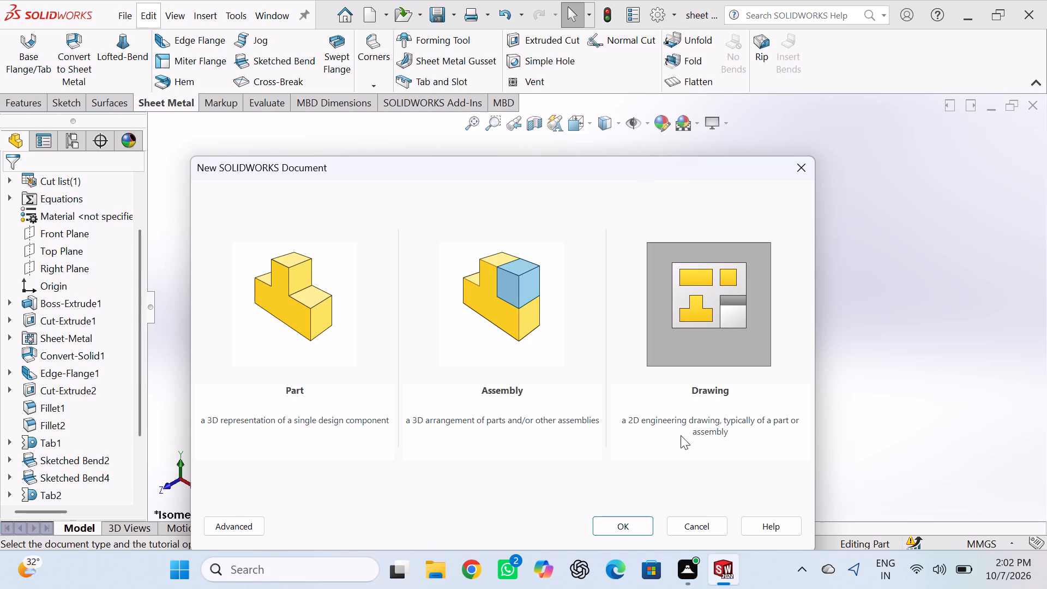
left_click(624, 521)
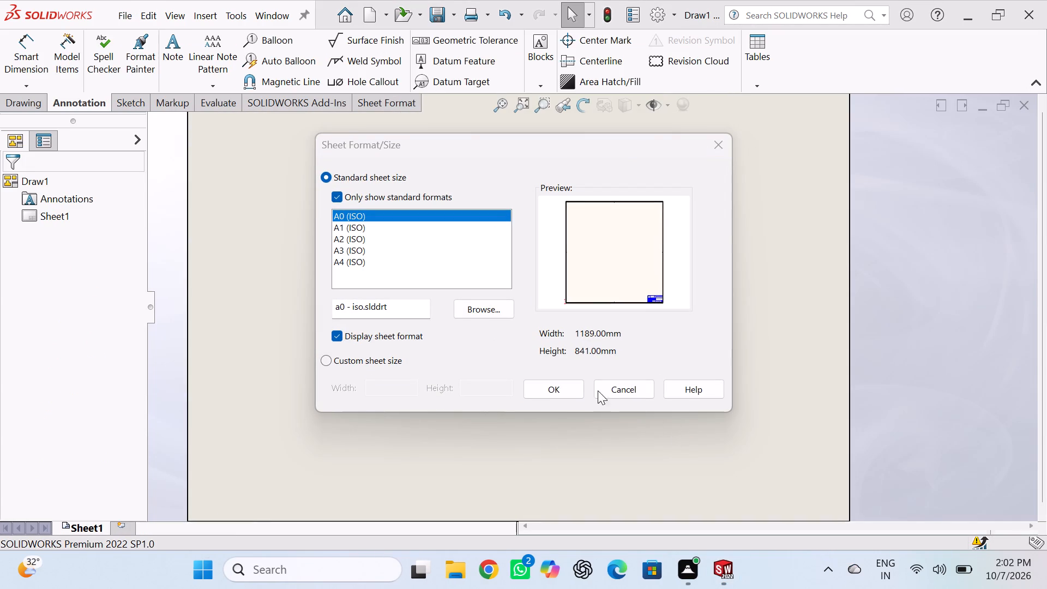
left_click(572, 387)
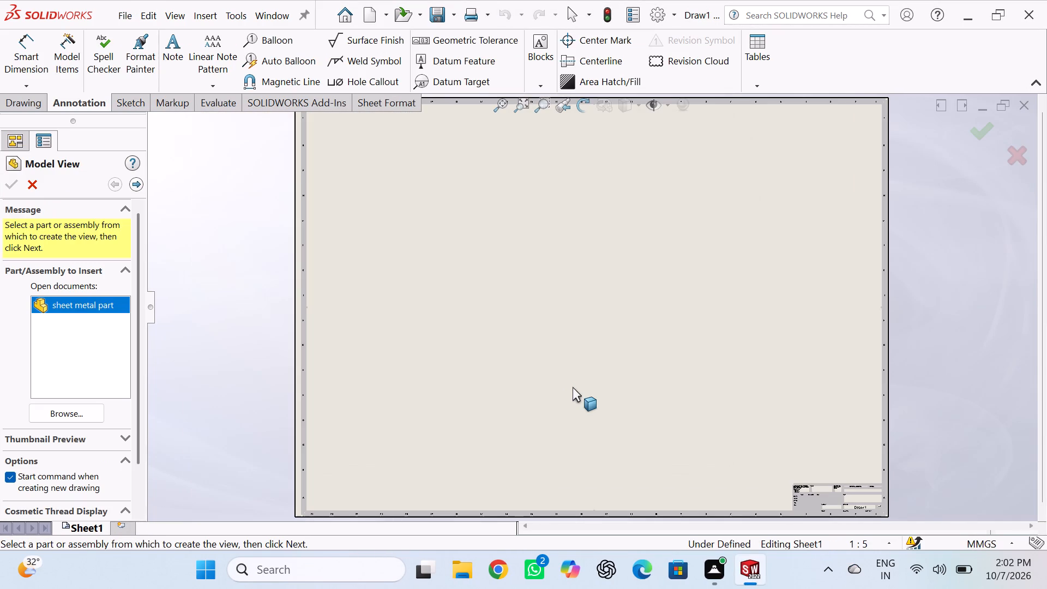
Place a front view of the sheet metal part on the sheet, with projected right, isometric and top views.
double_click(112, 300)
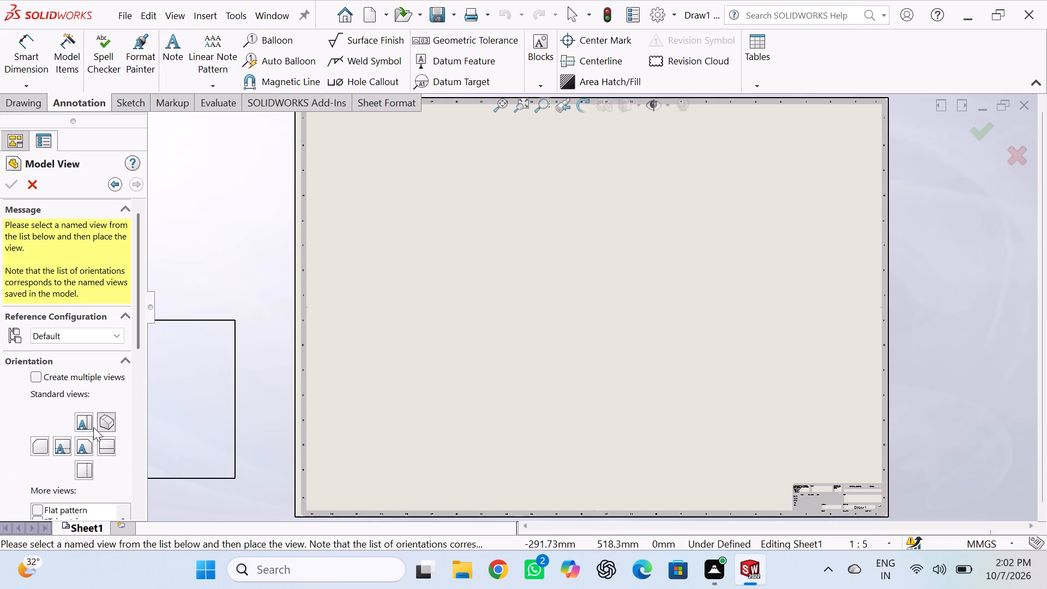
left_click(86, 448)
left_click(406, 303)
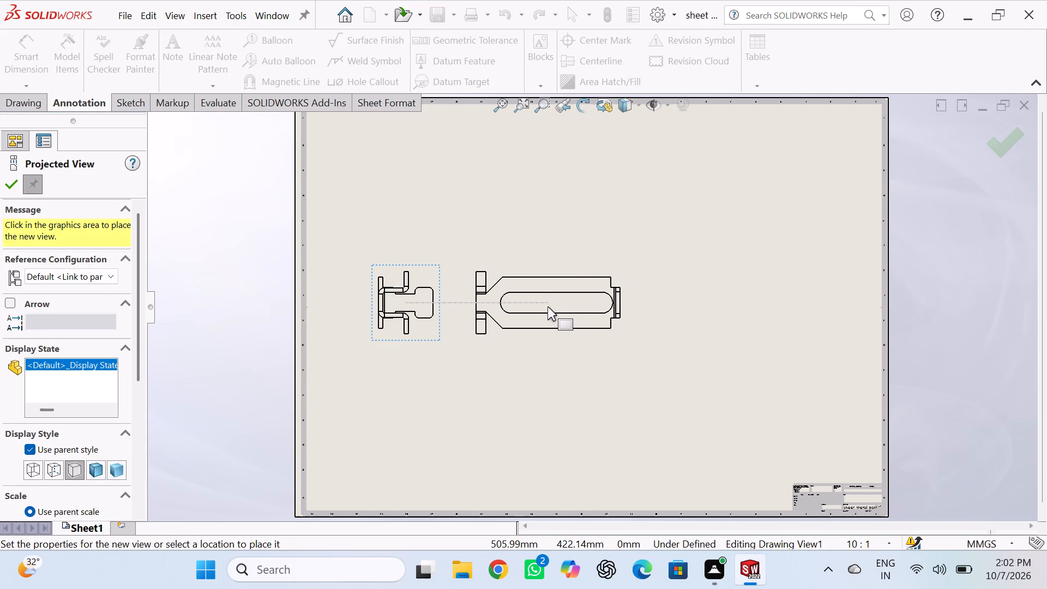
left_click(547, 306)
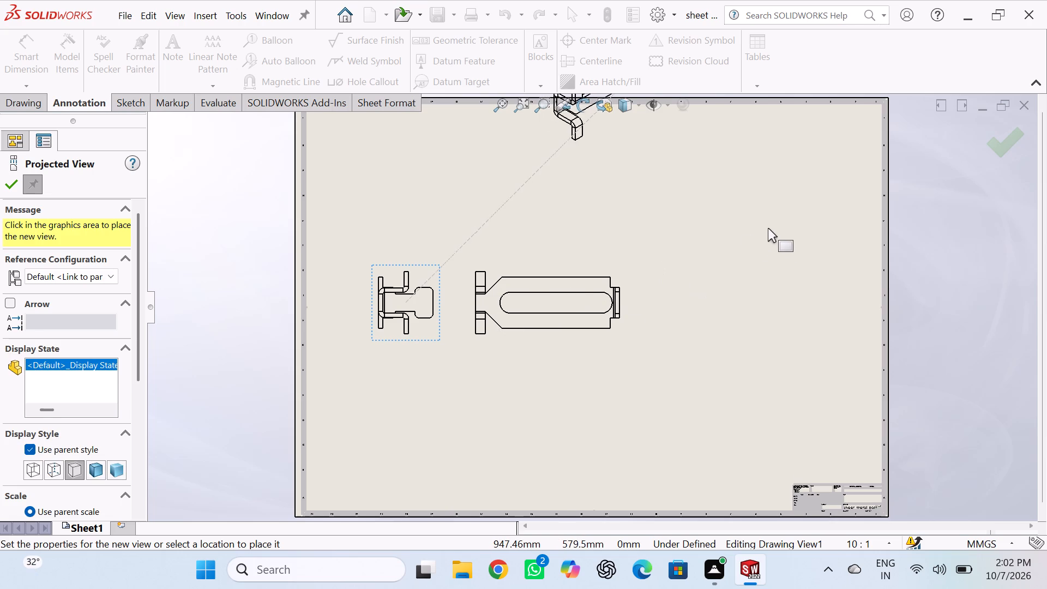
left_click(777, 225, "ctrl")
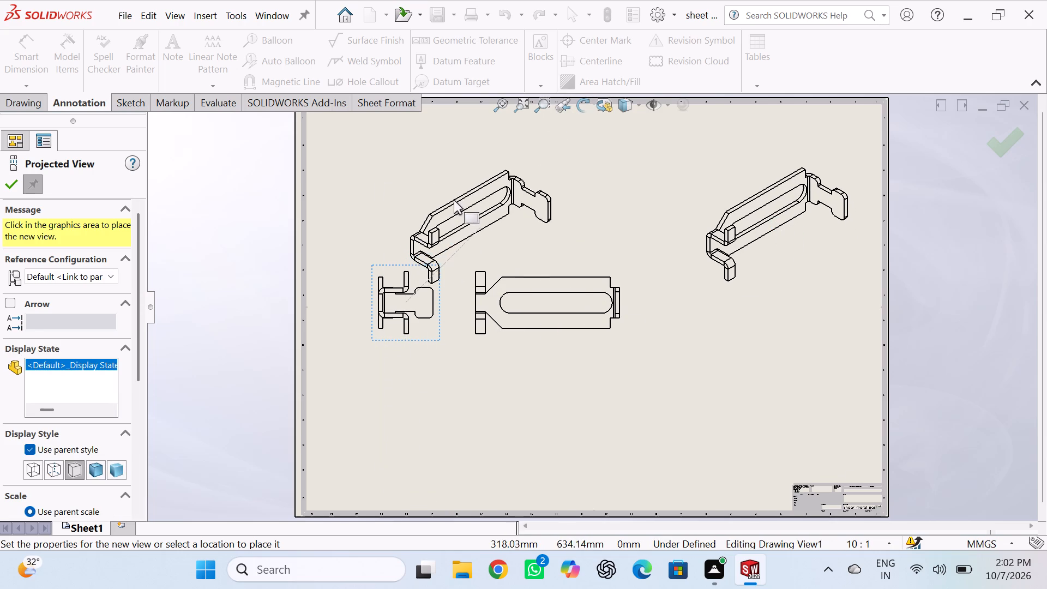
left_click(404, 177)
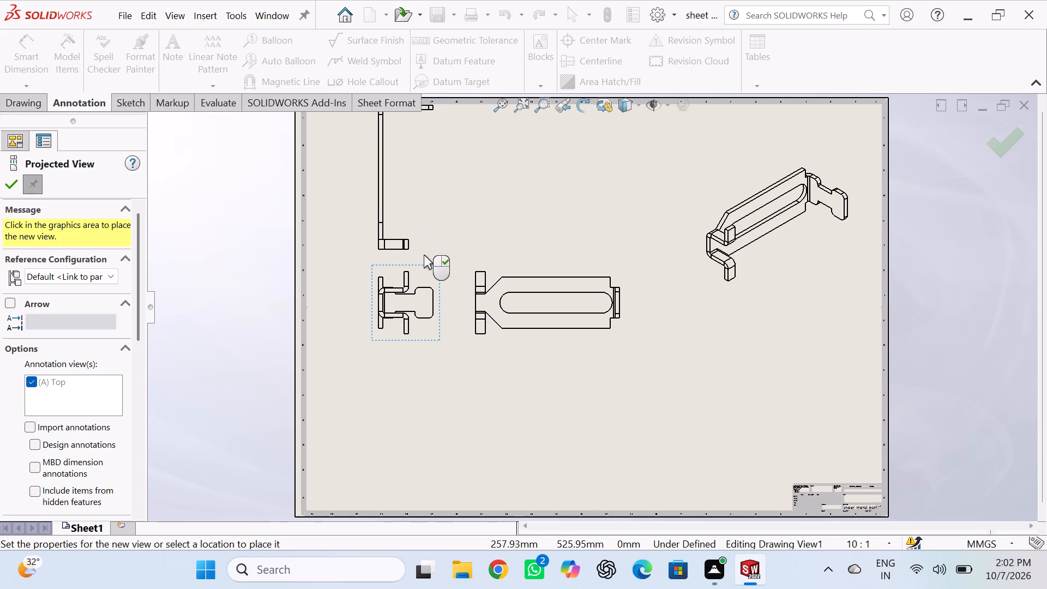
key("Escape")
key("Escape")
Move the front view, with its aligned right view, lower on the sheet and bring the top view fully inside the border.
left_click_drag(440, 333, 441, 411)
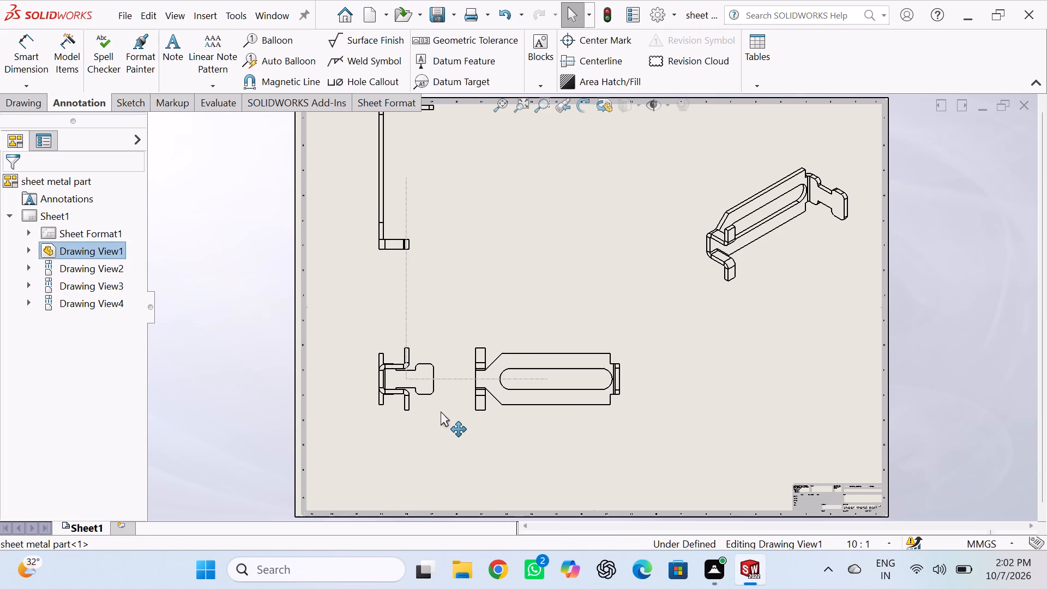
left_click_drag(441, 411, 441, 417)
left_click_drag(423, 254, 426, 287)
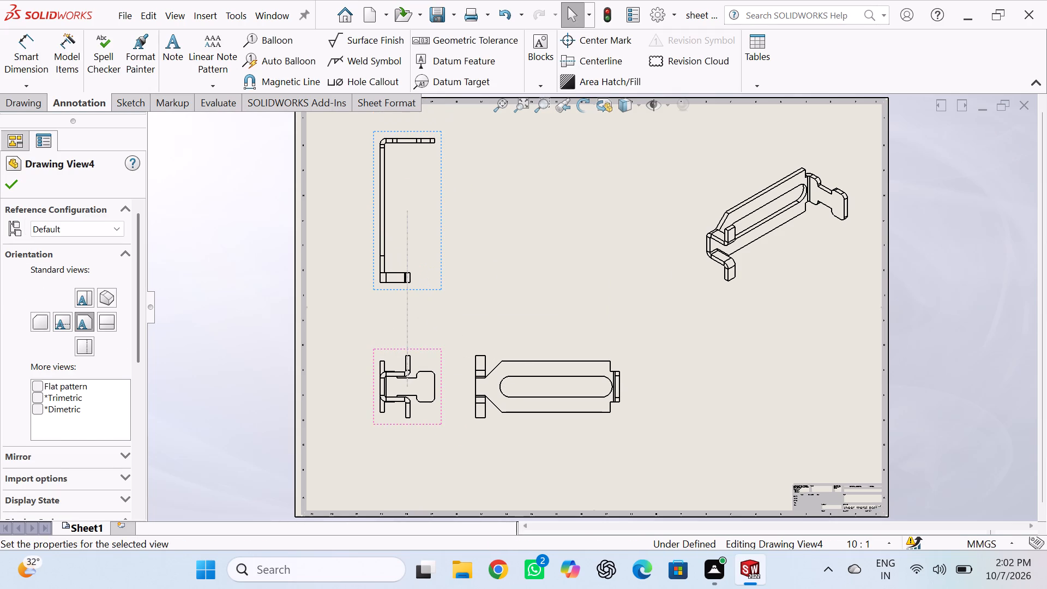
Change the isometric view's display style to Shaded, without edges.
left_click(758, 298)
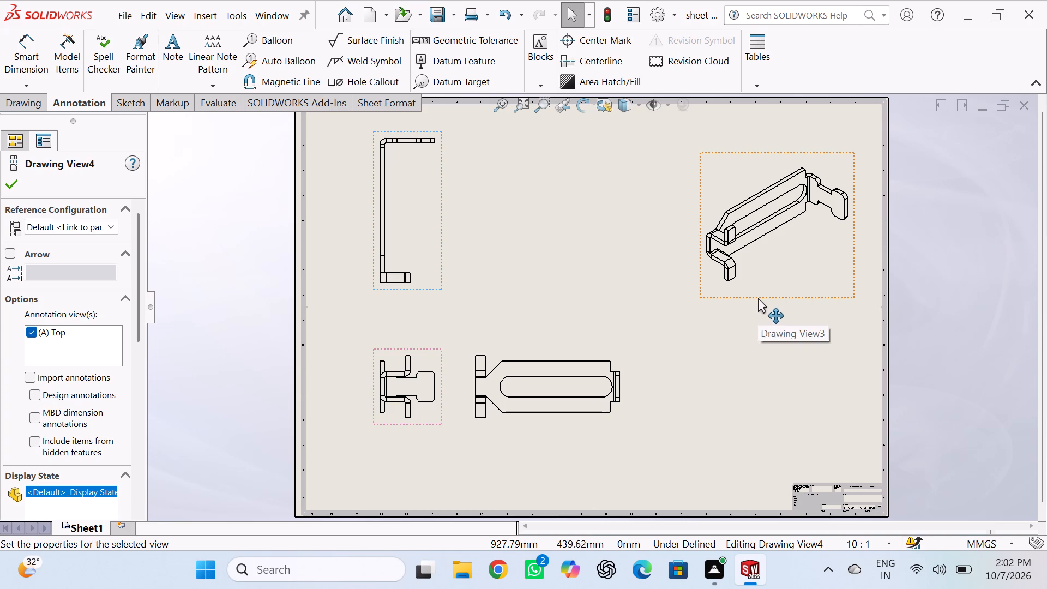
left_click_drag(144, 316, 144, 386)
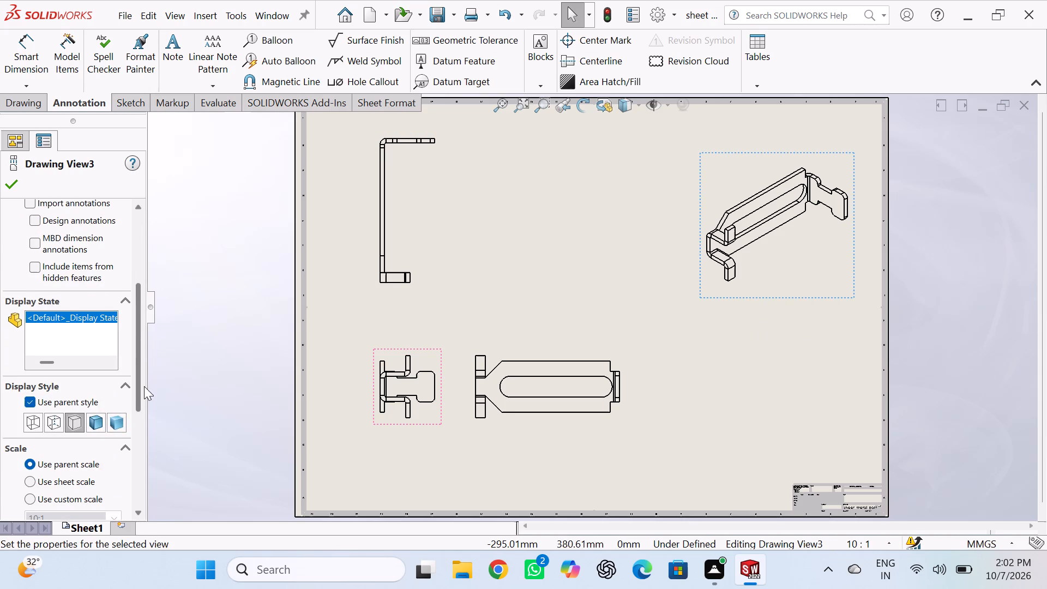
left_click(110, 423)
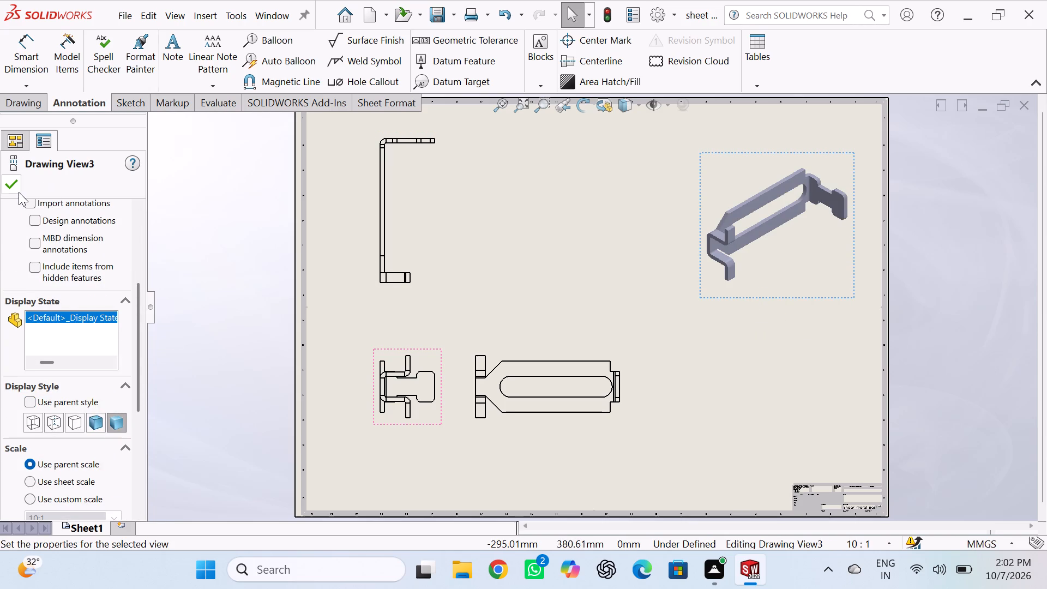
left_click(18, 191)
Save the drawing as an Adobe PDF named "sheet metal part" in the hydraulic cylinder folder.
key("ctrl+s")
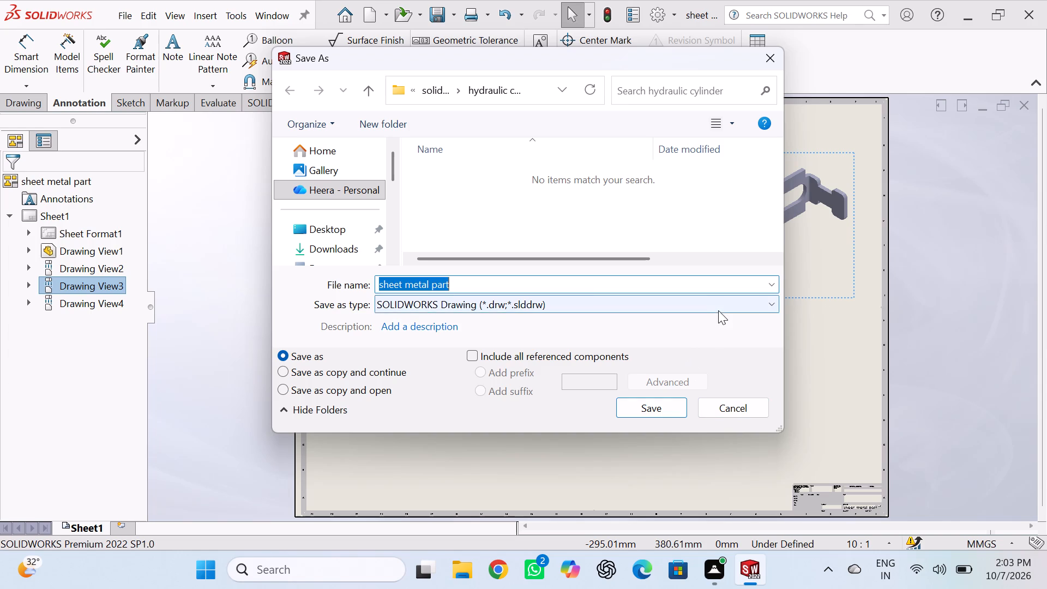
left_click(719, 310)
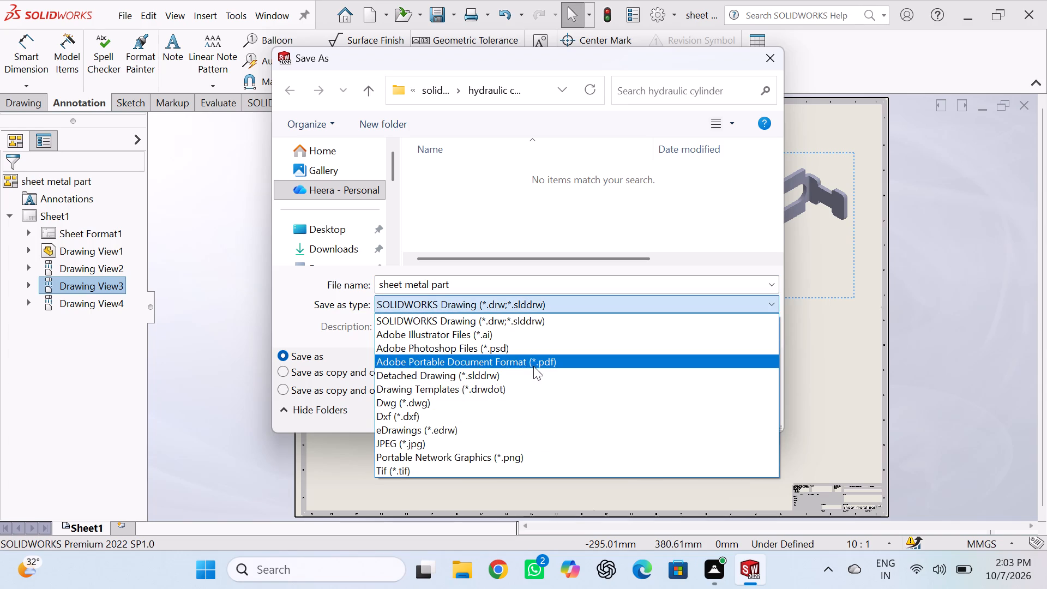
left_click(533, 366)
double_click(659, 436)
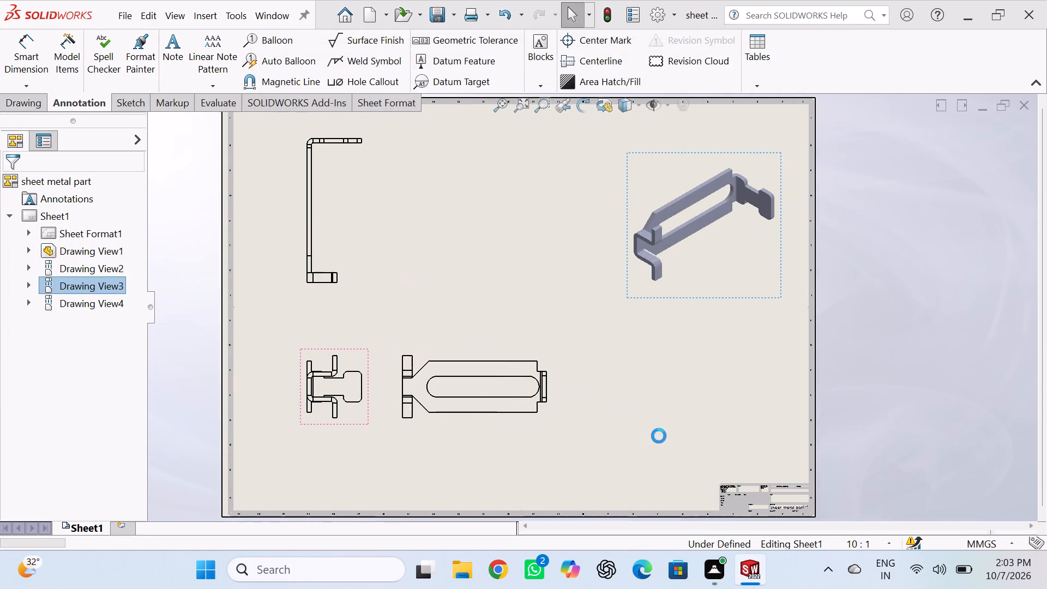